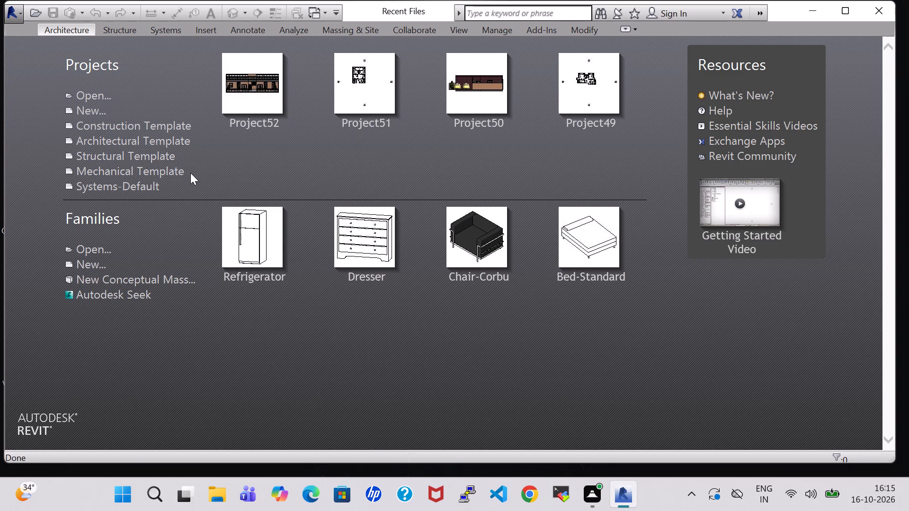
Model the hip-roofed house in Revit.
Create a new project from the Architectural Template.
click(99, 113)
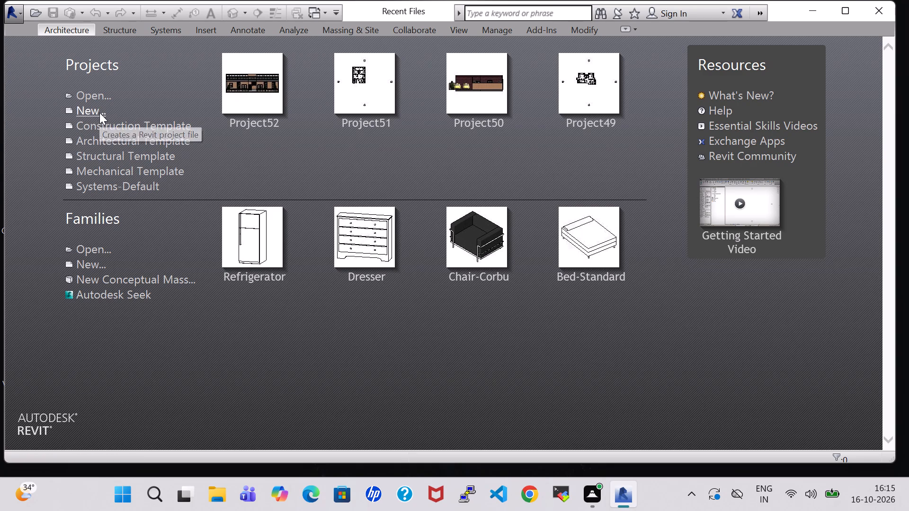
click(380, 208)
click(379, 242)
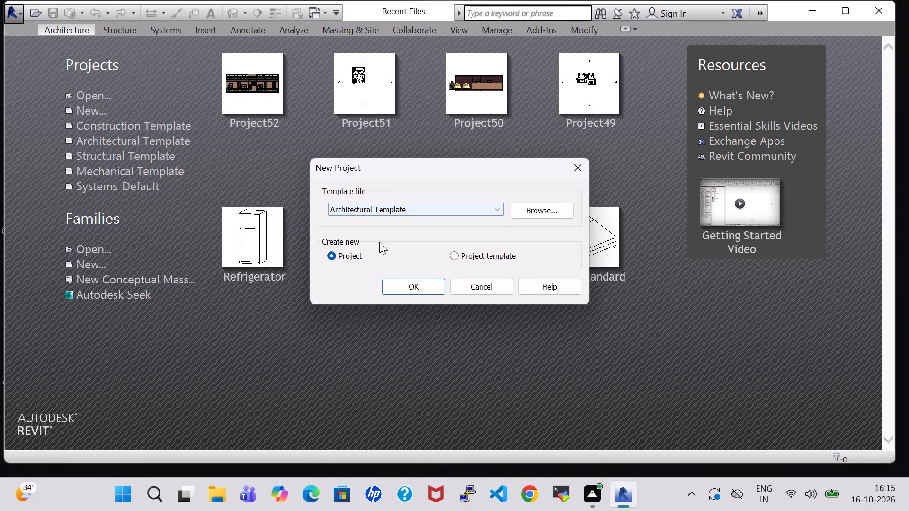
click(414, 283)
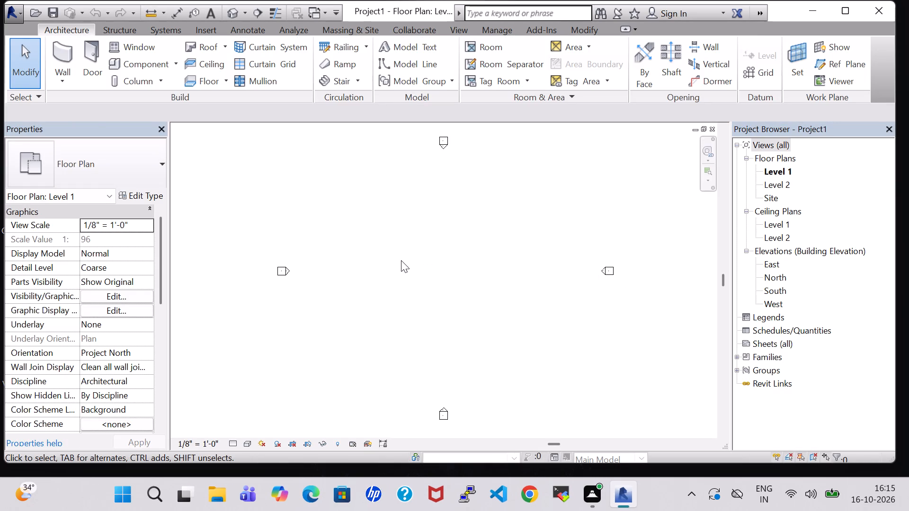
Draw a closed rectangle of Generic - 8" walls, 10' 0" high and about 60' by 80', between the elevation markers on Level 1.
scroll(390, 258, down, 1)
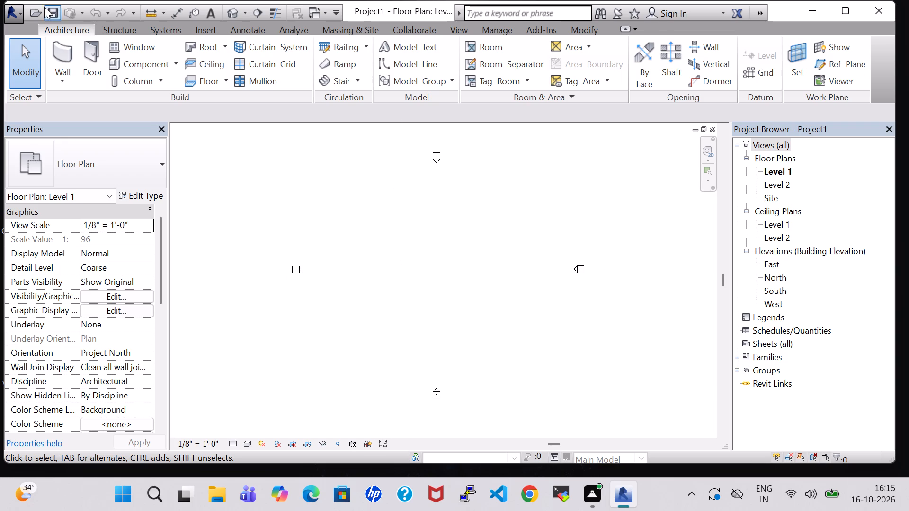
click(54, 48)
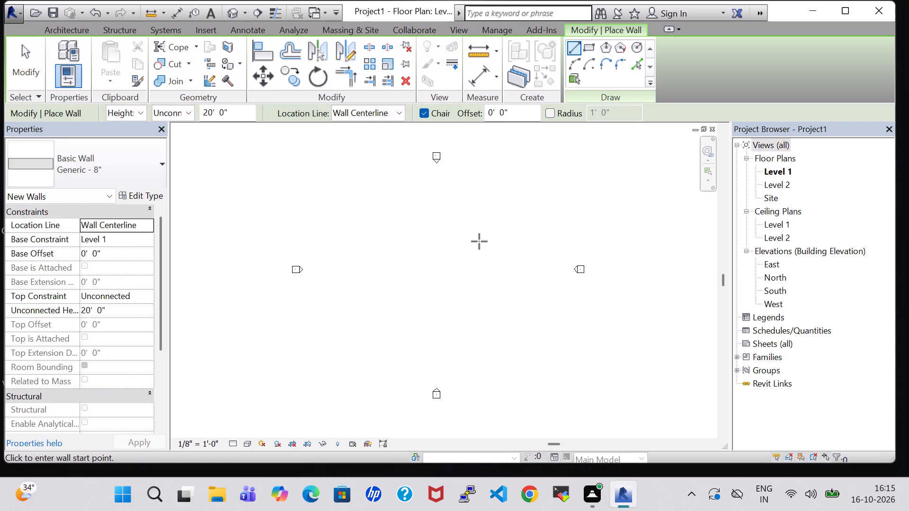
click(208, 116)
key(BackSpace)
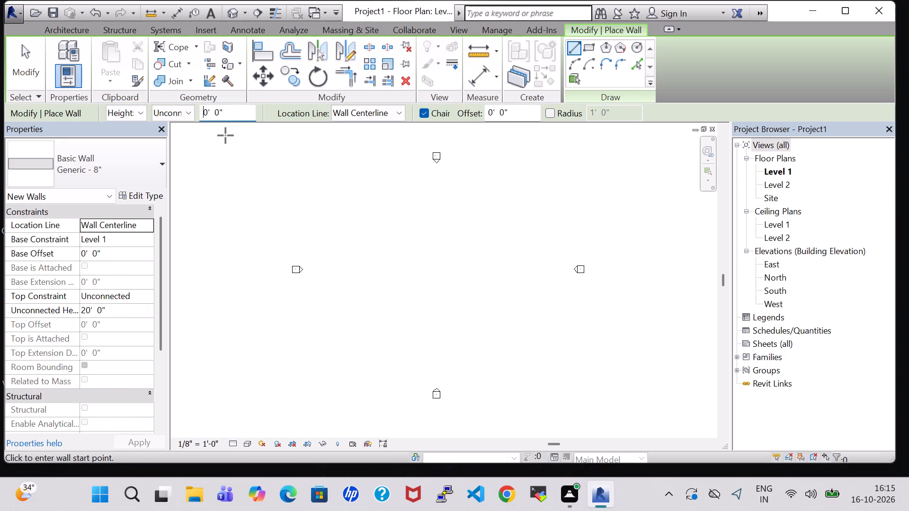
key(1)
key(Return)
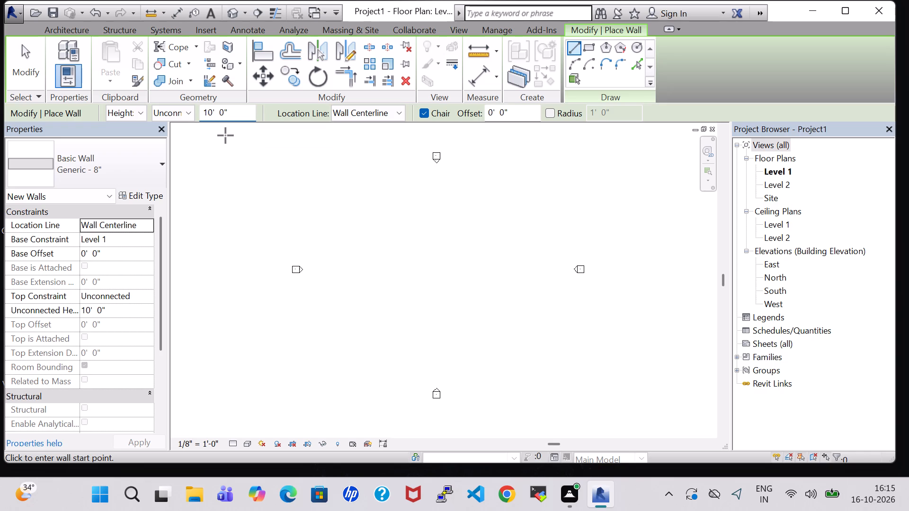
scroll(465, 245, down, 2)
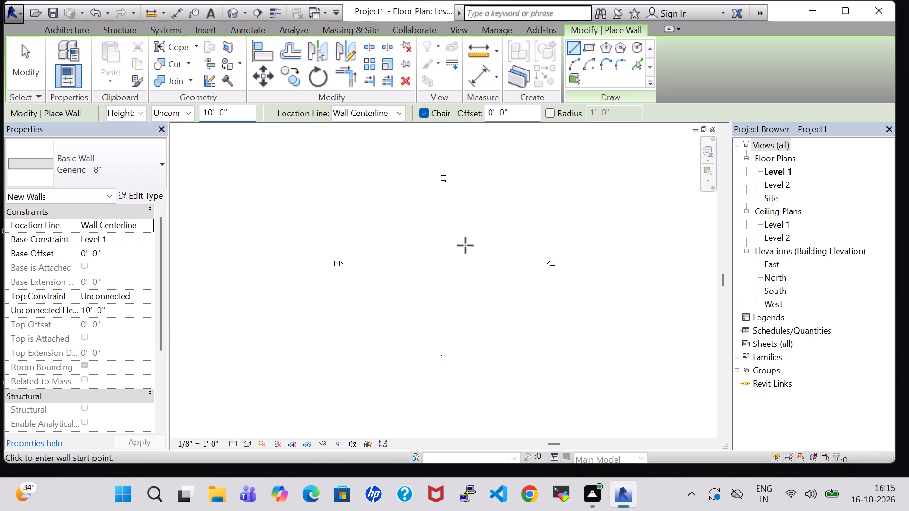
scroll(464, 245, up, 2)
middle_drag(464, 245, 514, 291)
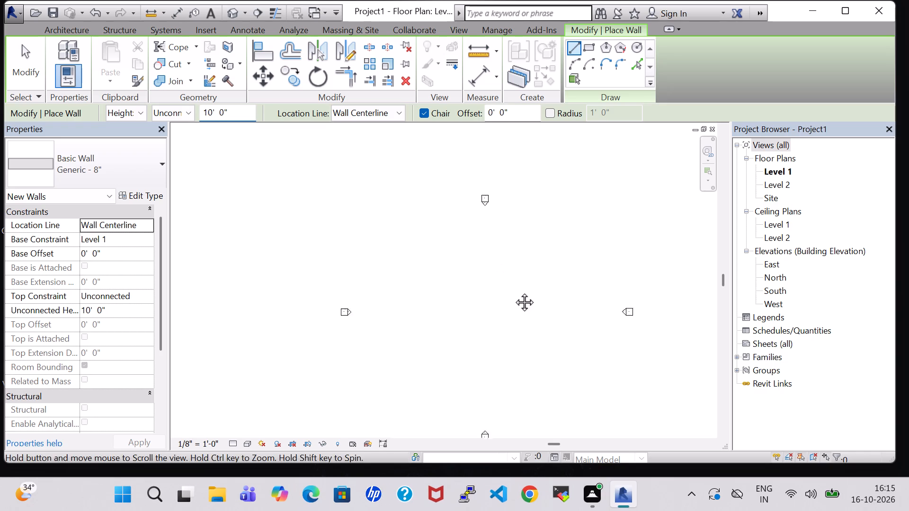
middle_drag(514, 291, 515, 293)
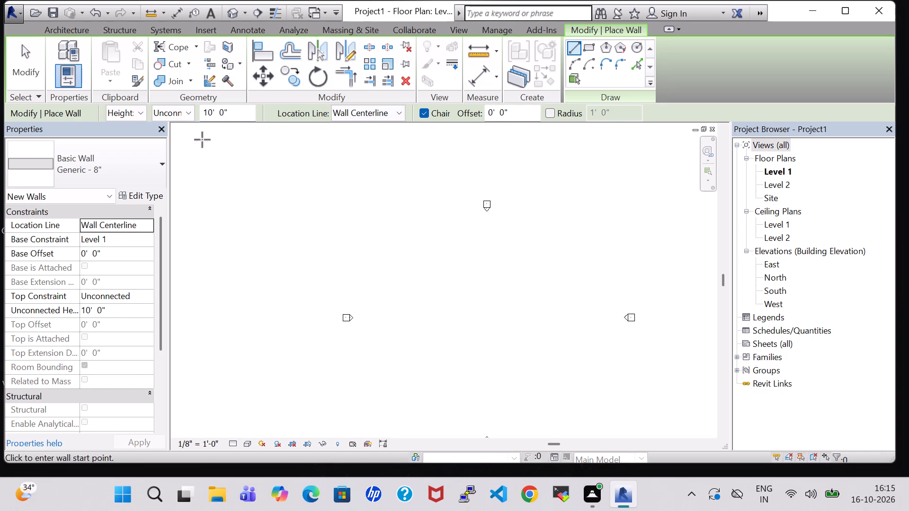
click(80, 33)
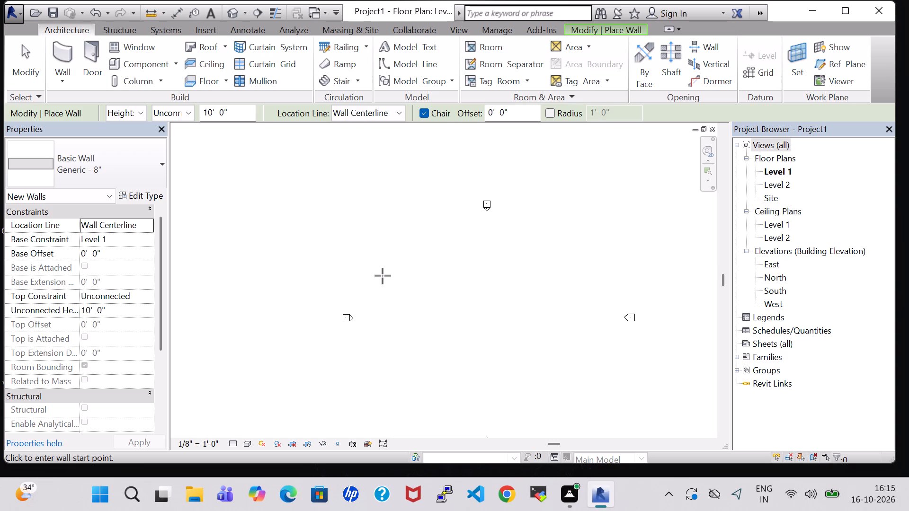
middle_drag(383, 263, 326, 223)
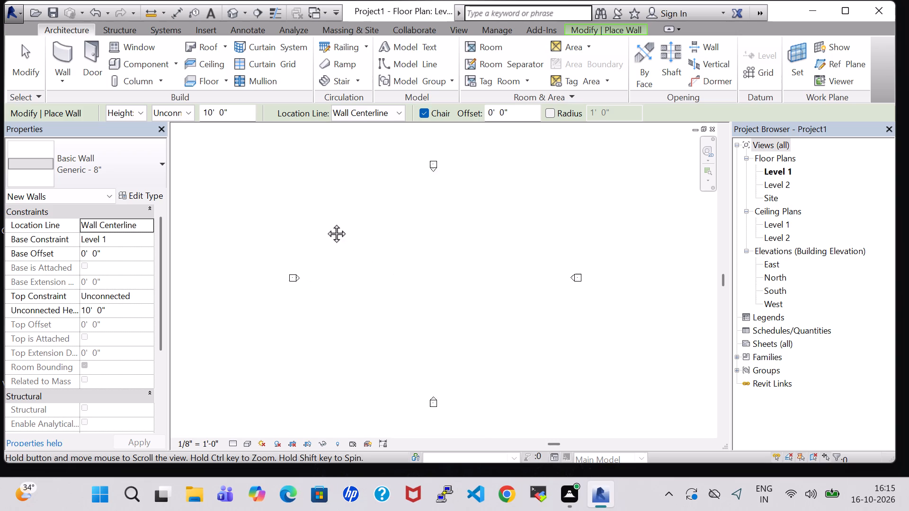
middle_drag(326, 223, 334, 224)
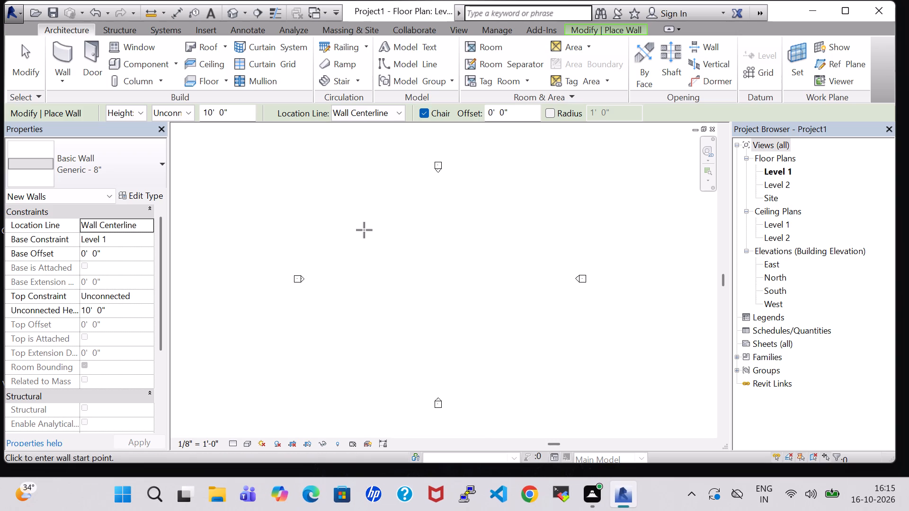
click(364, 229)
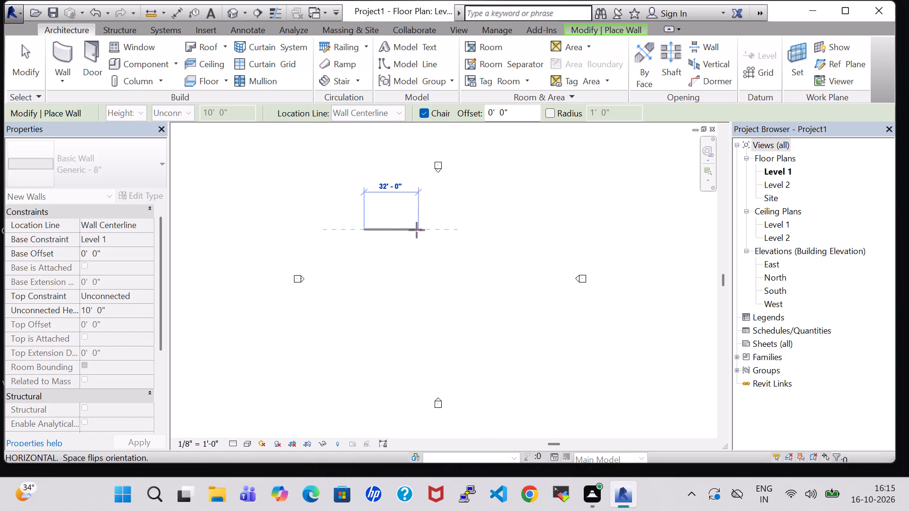
click(464, 235)
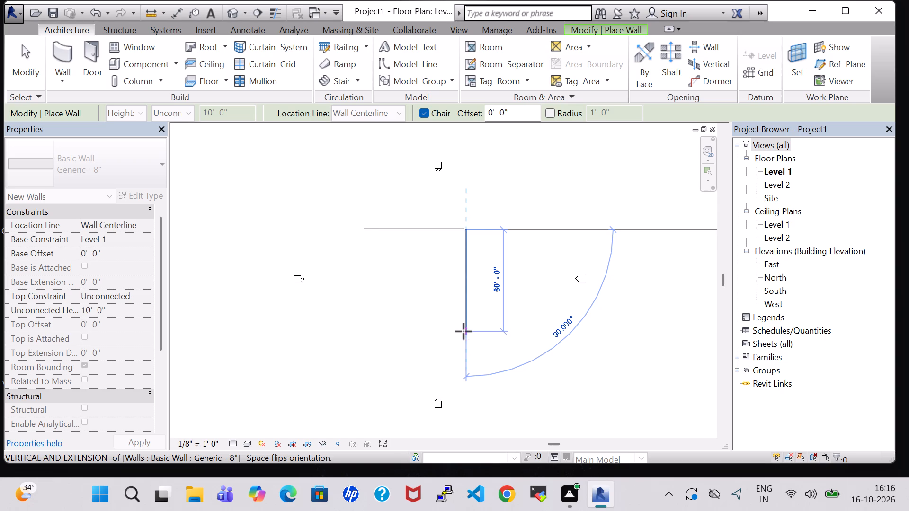
click(464, 363)
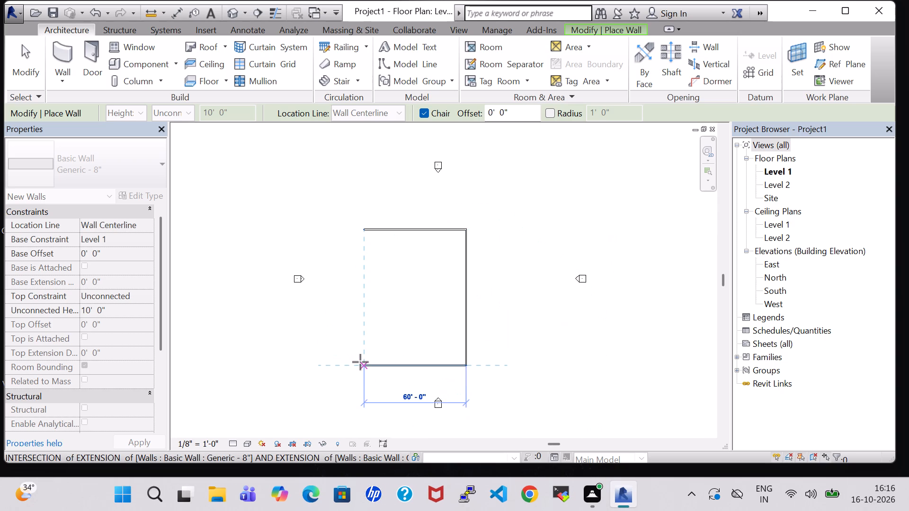
click(360, 362)
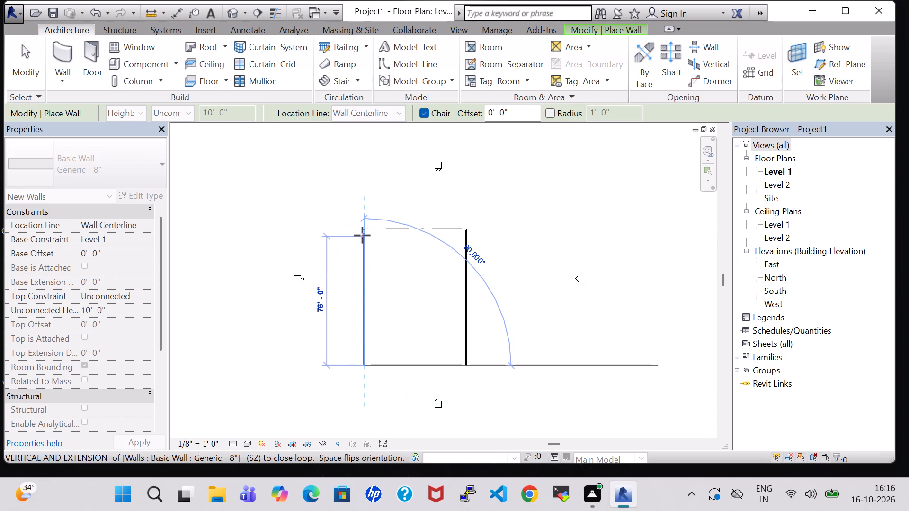
click(362, 235)
scroll(375, 254, up, 3)
middle_drag(464, 272, 464, 226)
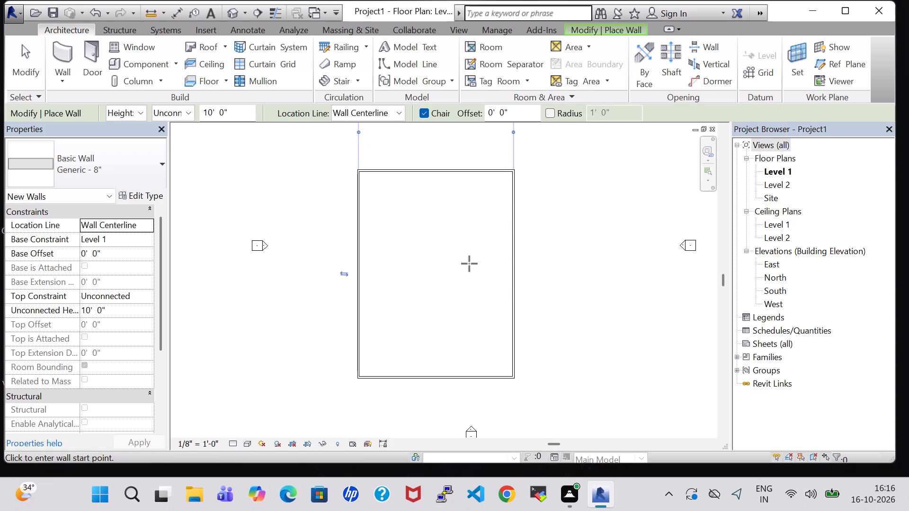
Draw two full-length north-south partition walls, about 20' from the west wall and about 24' farther east.
click(54, 48)
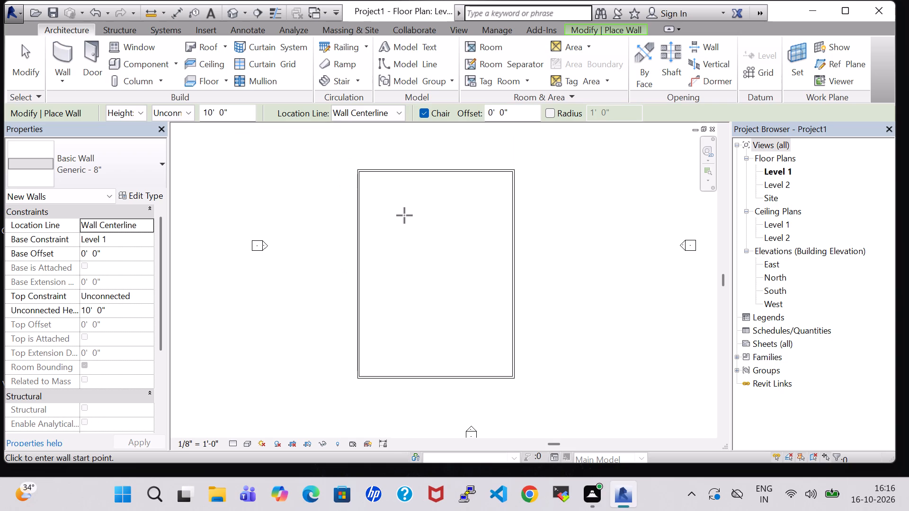
click(410, 172)
click(406, 379)
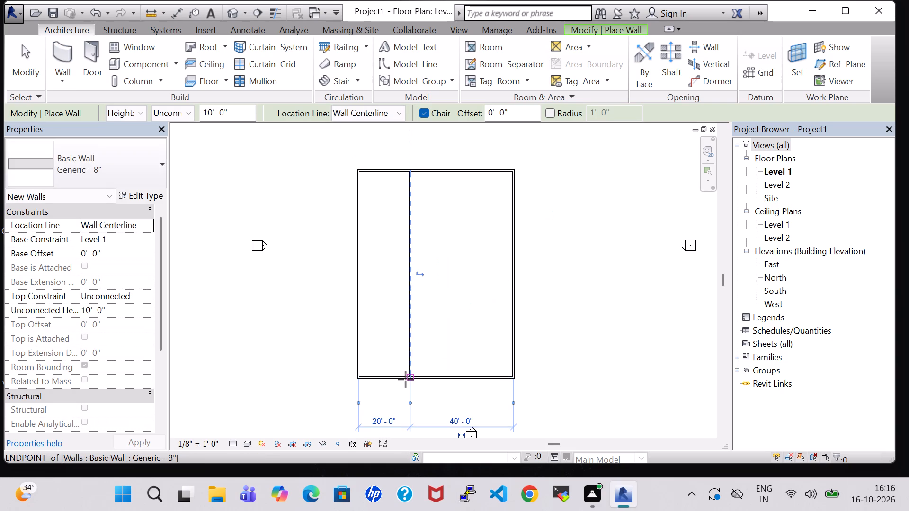
click(468, 174)
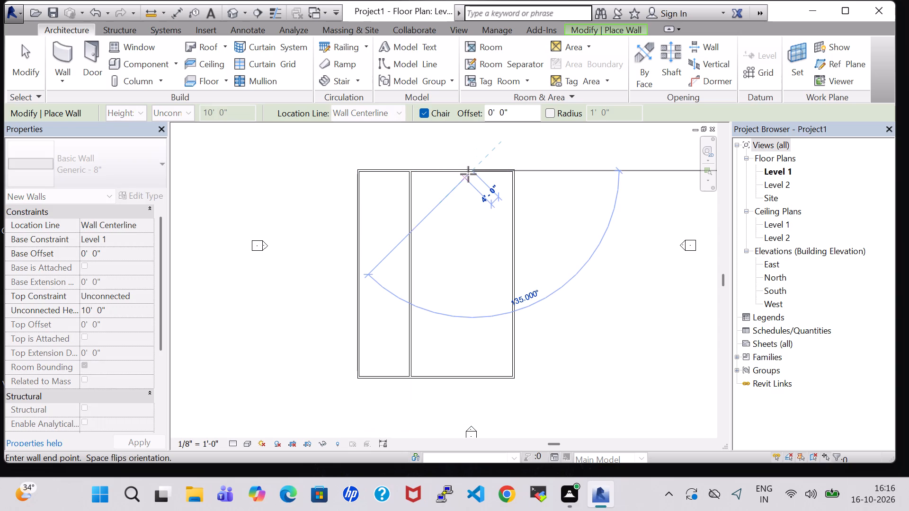
click(475, 377)
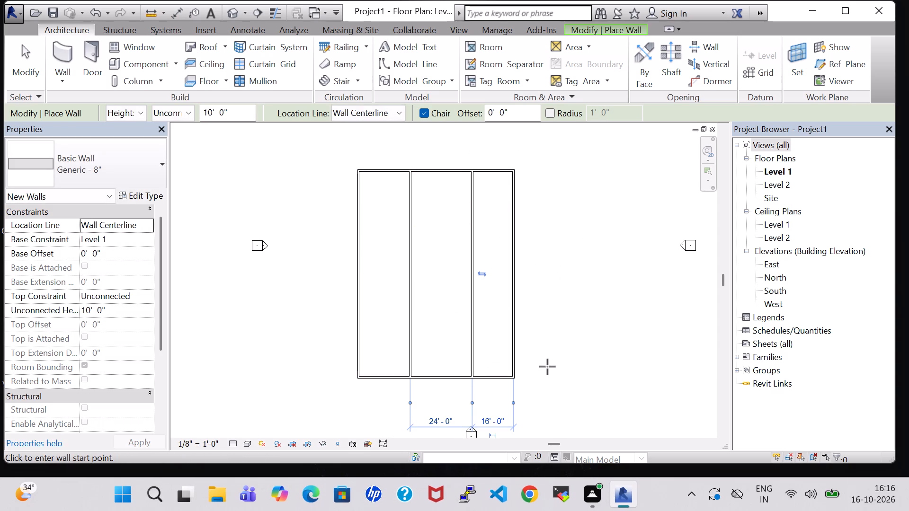
key(Escape)
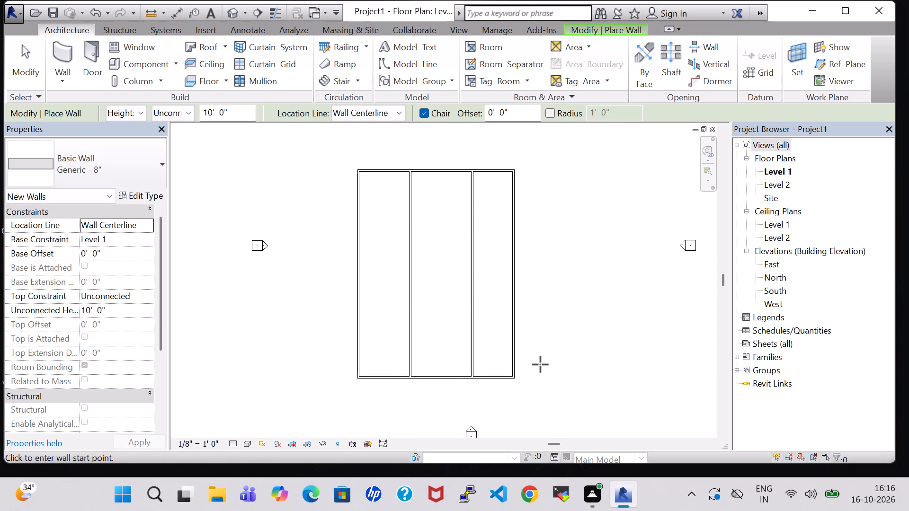
Draw a cross wall from the west wall to the first partition, about 36' south of the north wall.
scroll(516, 352, up, 2)
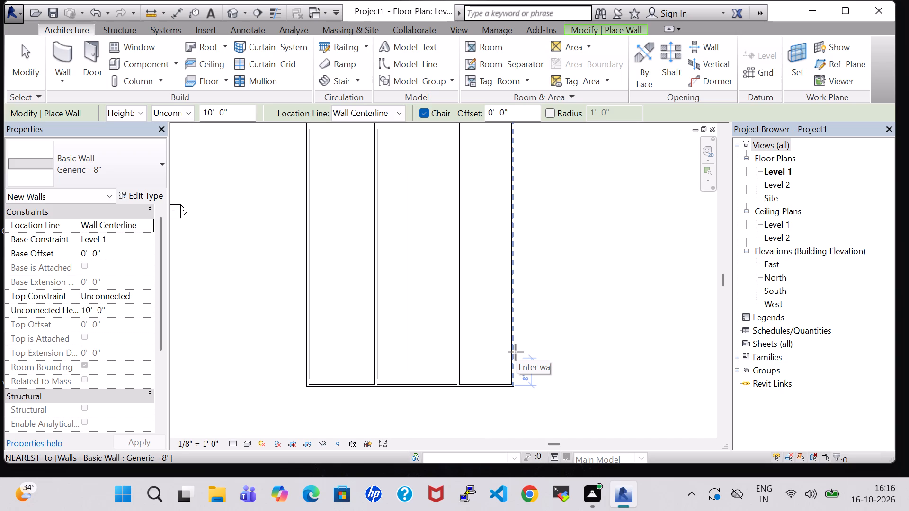
scroll(516, 352, down, 2)
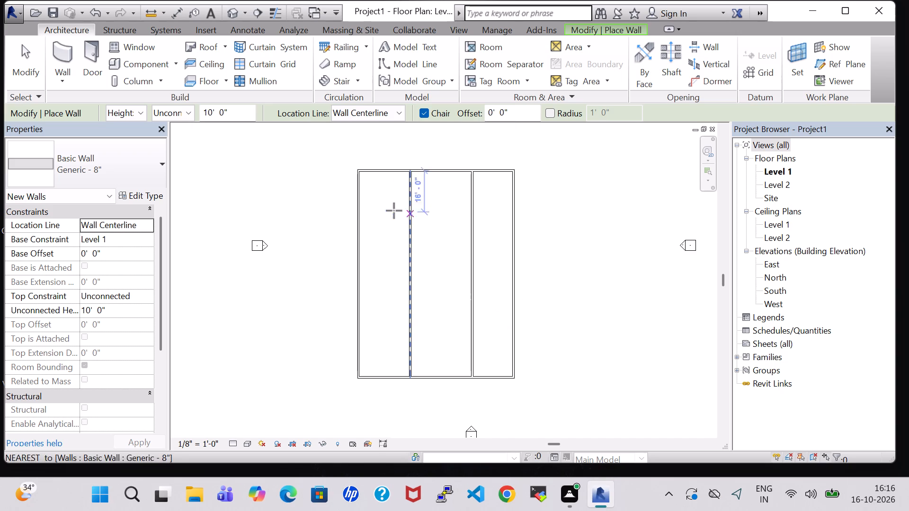
click(359, 241)
key(Escape)
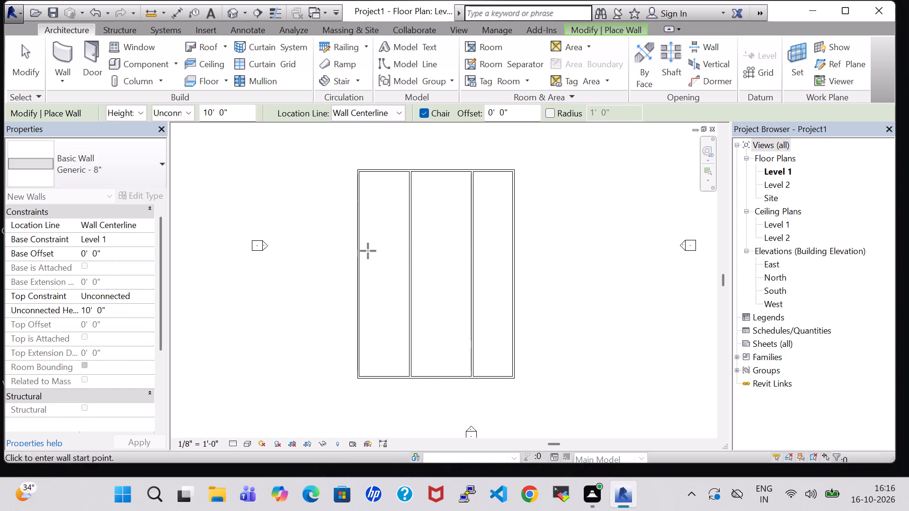
click(361, 264)
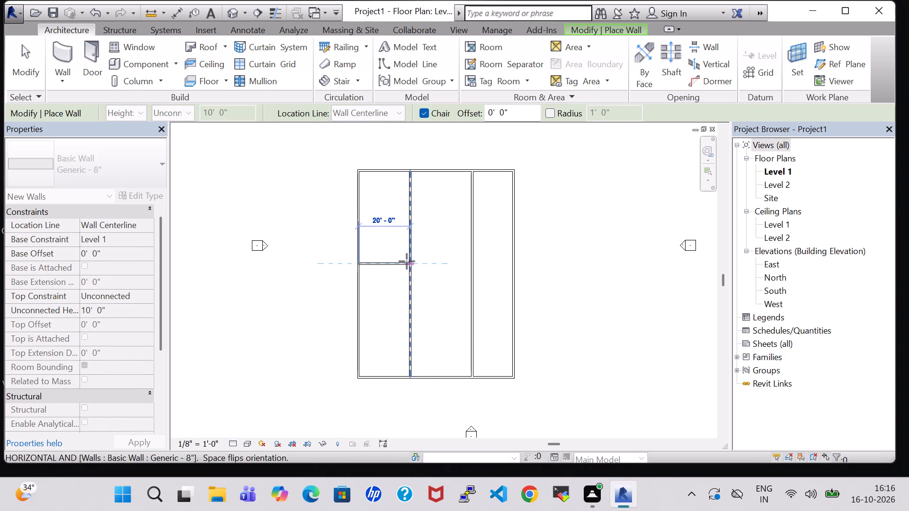
click(407, 261)
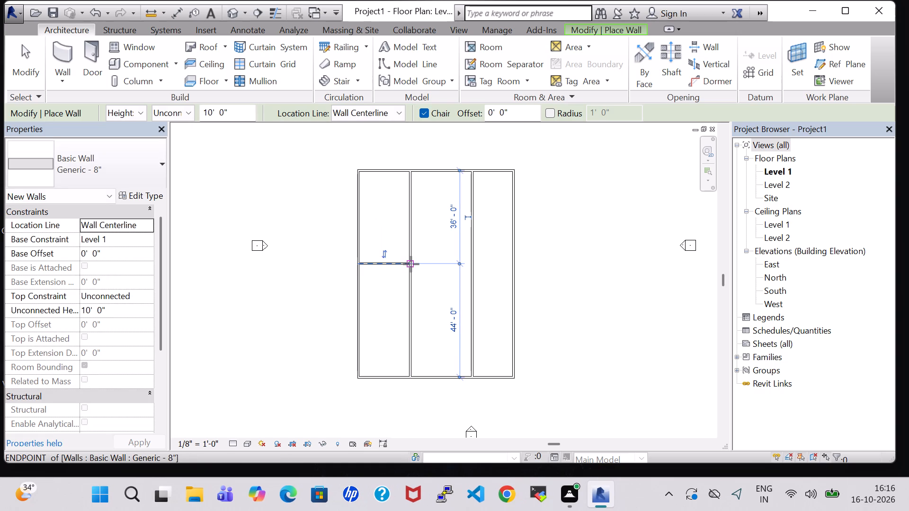
key(Escape)
key(Escape)
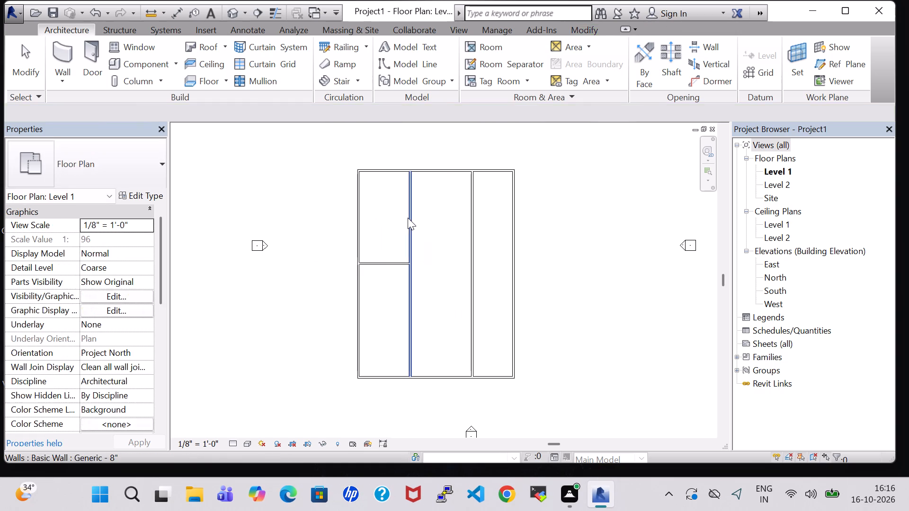
Nudge the first north-south partition east until it is 23' 6" from the west wall.
click(410, 218)
key(Right)
key(Right)
key(Right)
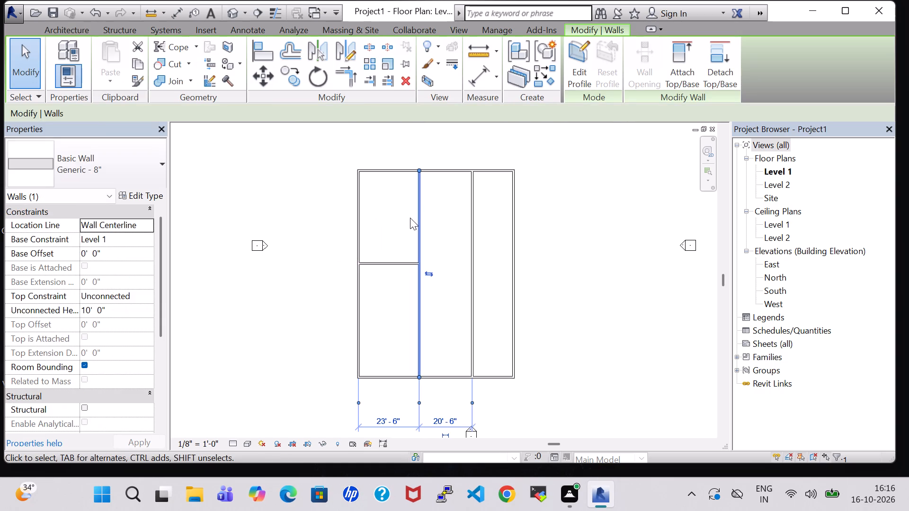
click(585, 219)
Nudge the east exterior wall outward until it is 21' 10" from the second partition.
click(517, 213)
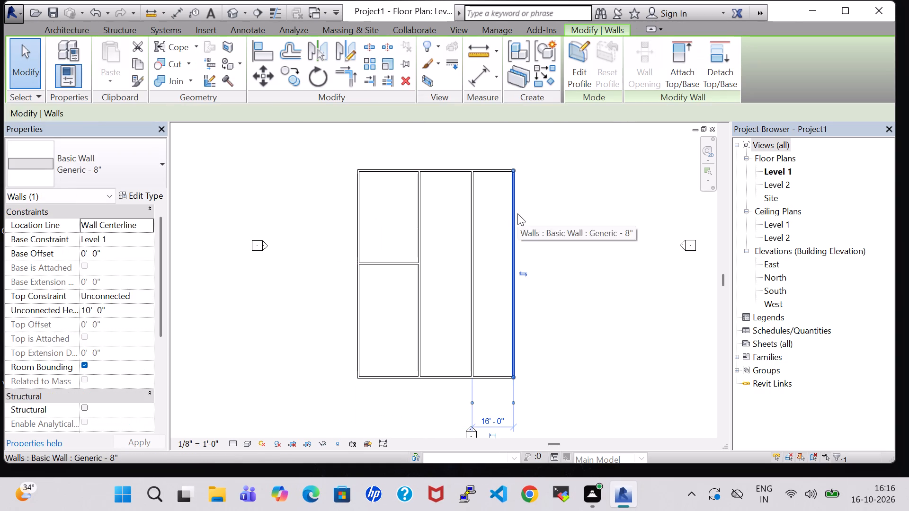
key(Right)
key(Right)
key(Right)
key(Right)
key(Right)
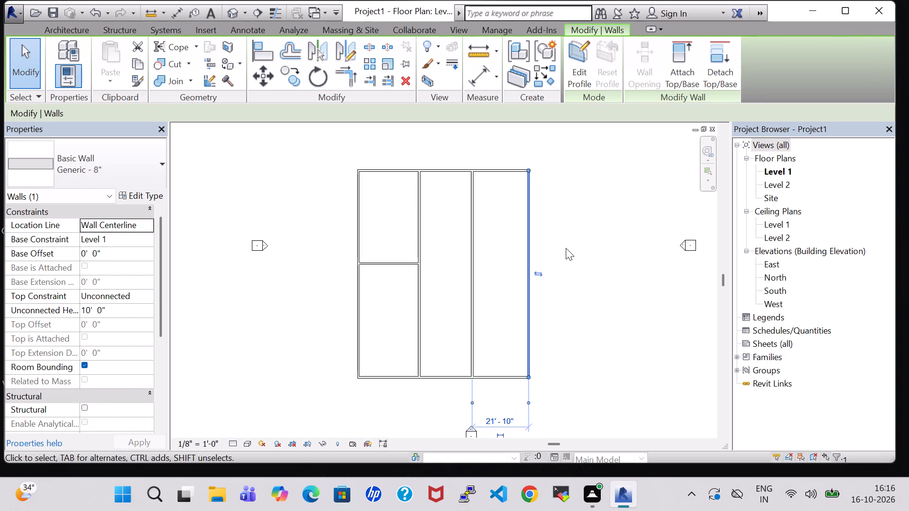
click(567, 248)
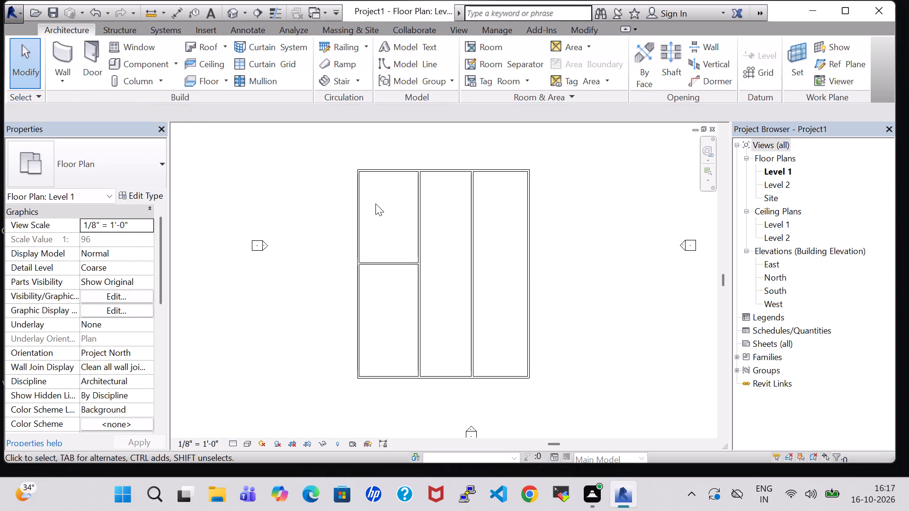
Draw a second cross wall from the first partition to the west wall, 12' south of the existing cross wall.
click(66, 48)
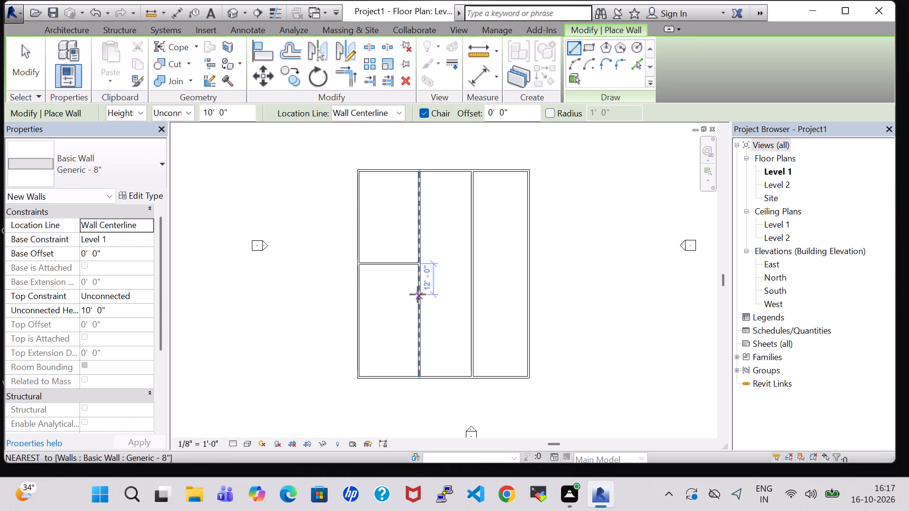
click(418, 295)
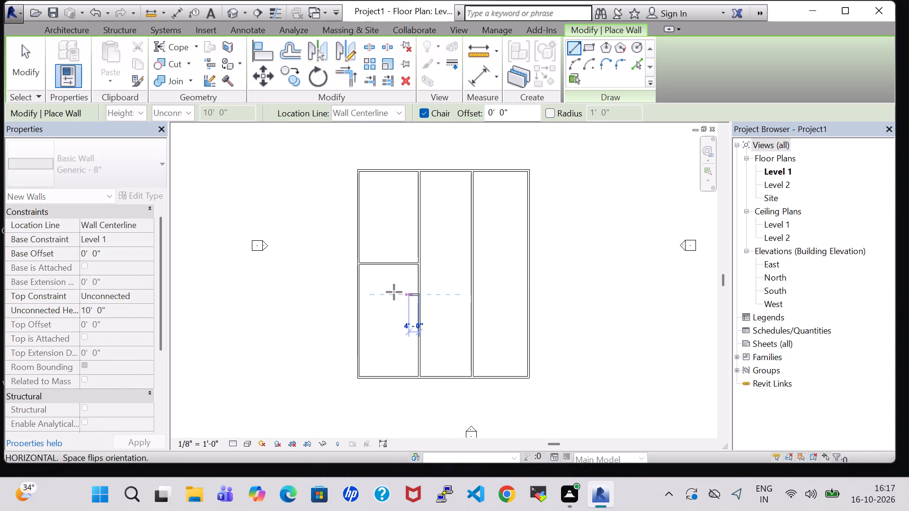
click(356, 292)
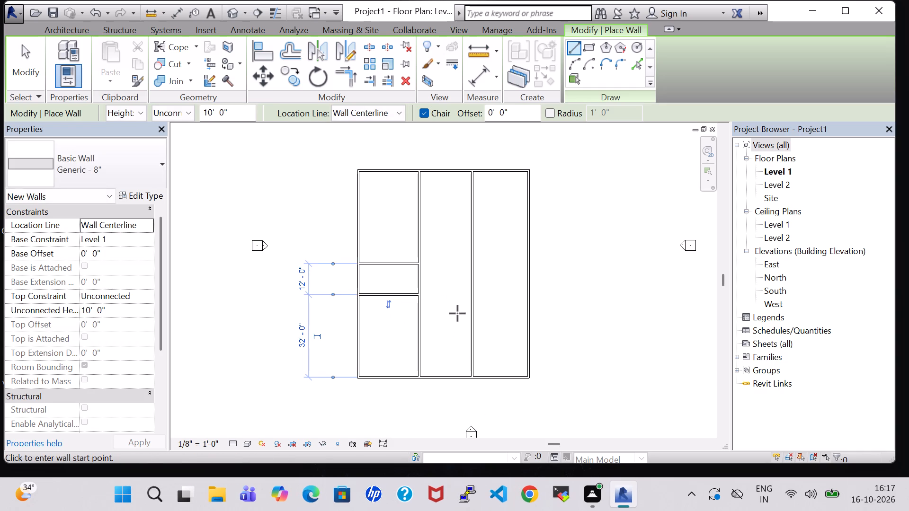
Draw a cross wall between the two north-south partitions, about 7' 5" south of the north wall.
scroll(427, 200, up, 5)
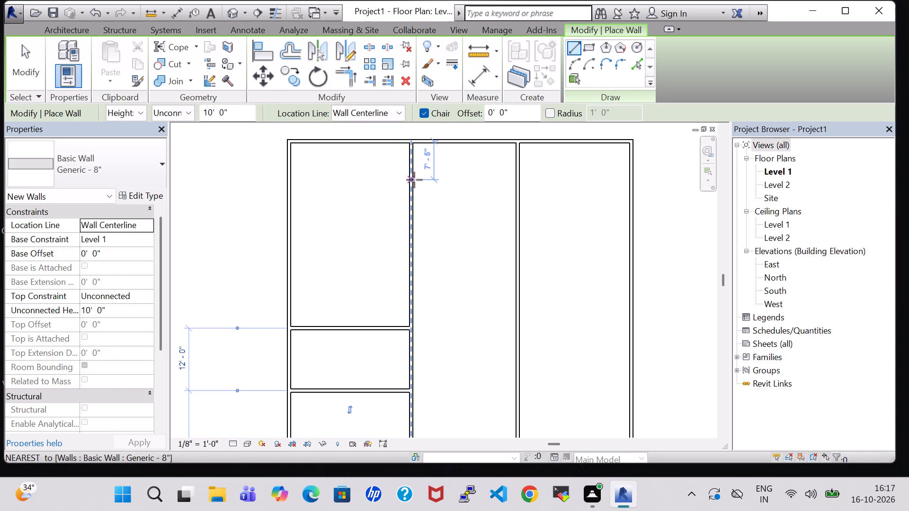
click(414, 180)
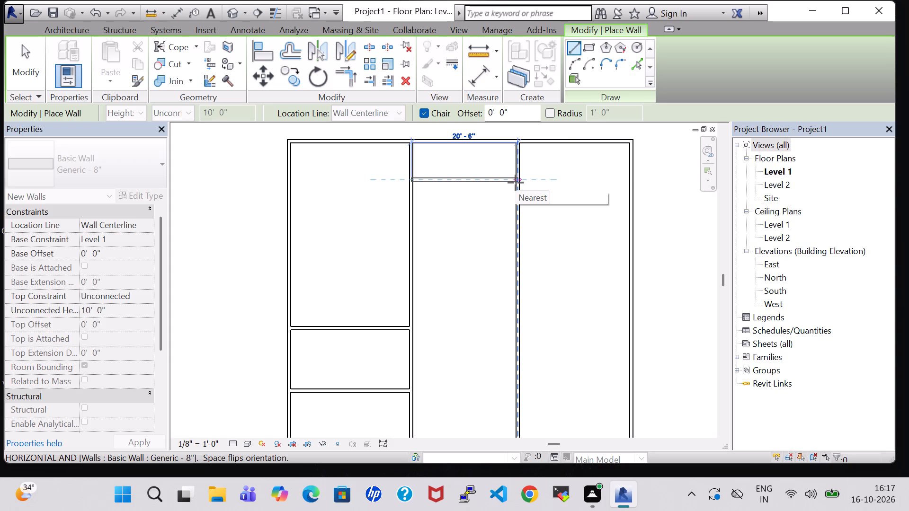
click(516, 183)
Draw two east-bay cross walls, one aligned with the west bay's northern cross wall, the other about 16' 3" north of the south wall.
scroll(503, 228, down, 2)
middle_drag(498, 228, 467, 220)
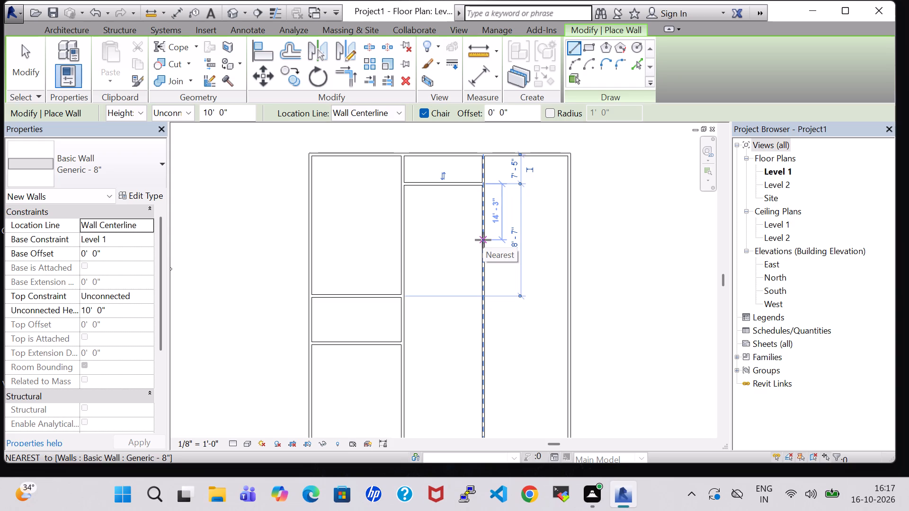
click(485, 295)
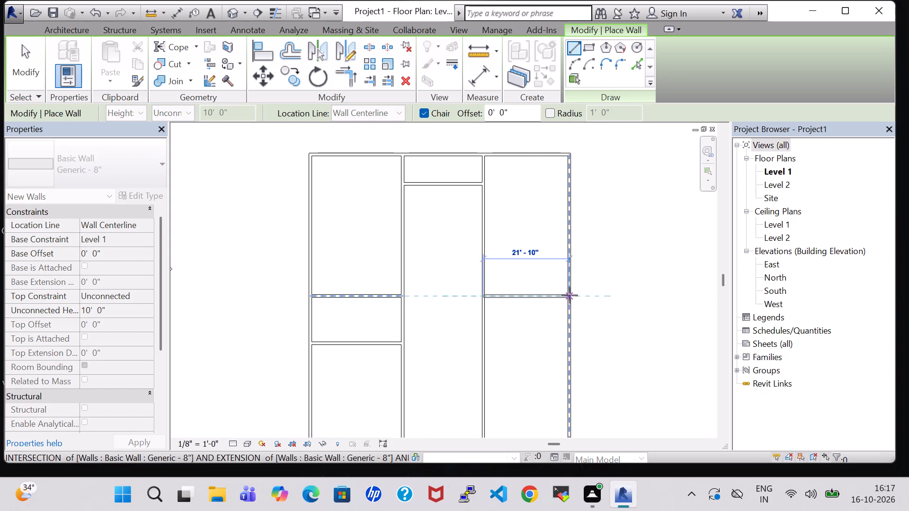
click(570, 295)
scroll(500, 222, down, 2)
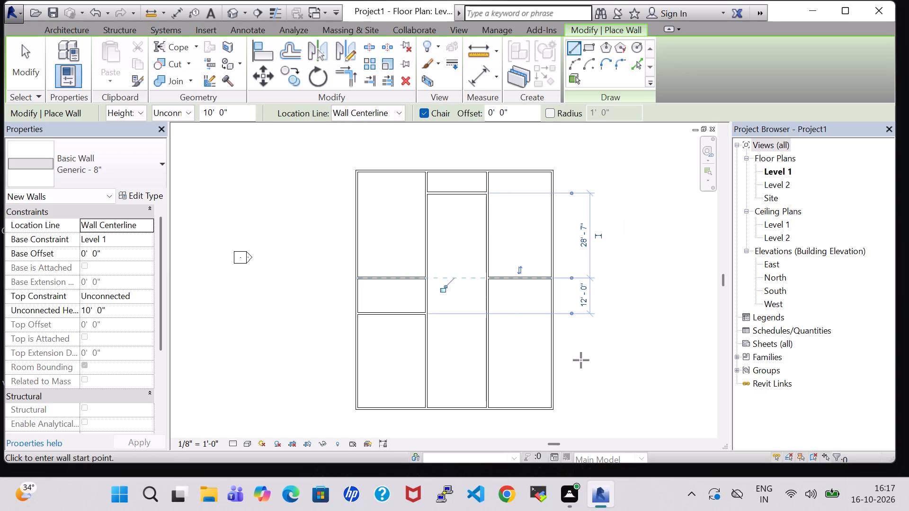
click(554, 361)
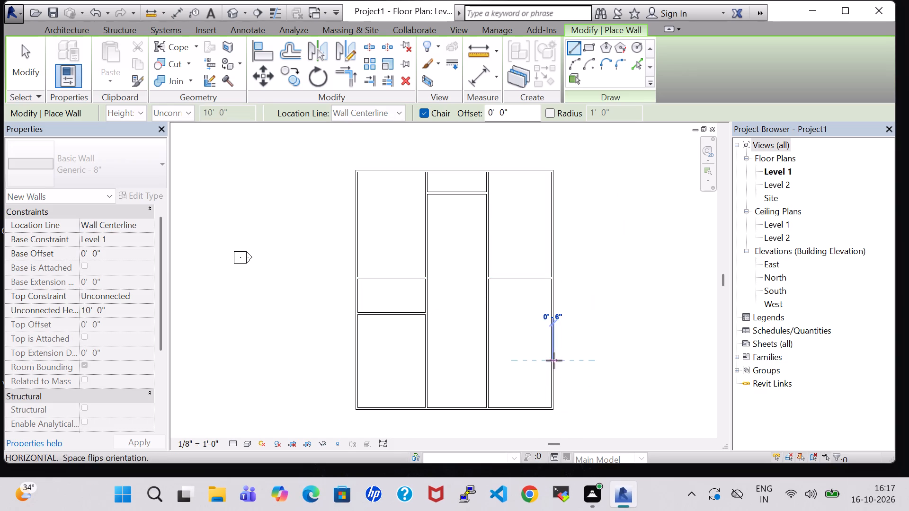
click(488, 358)
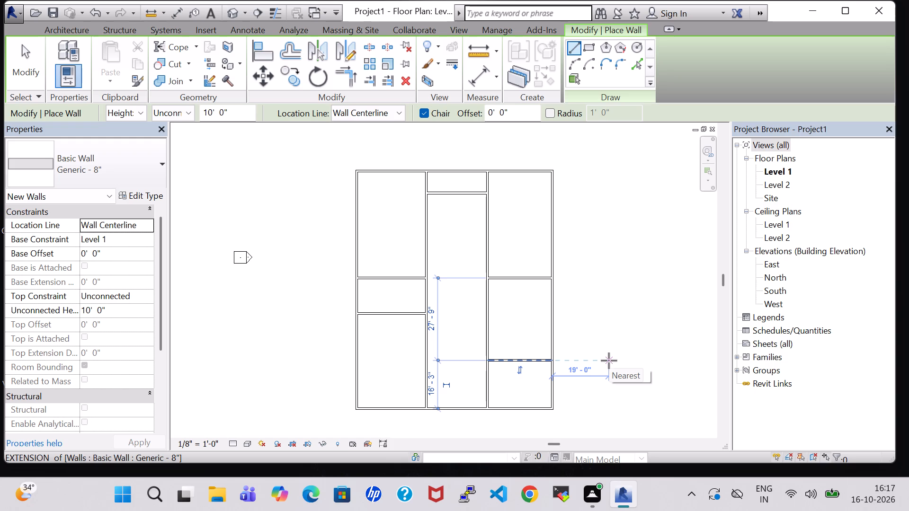
key(Escape)
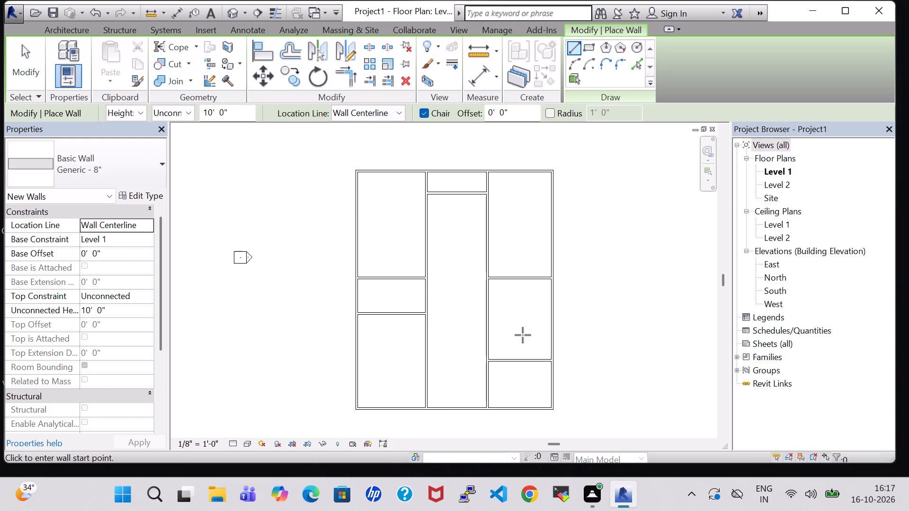
Draw a north-south wall between the two east-bay cross walls, about 6' 11" from the east wall.
click(532, 280)
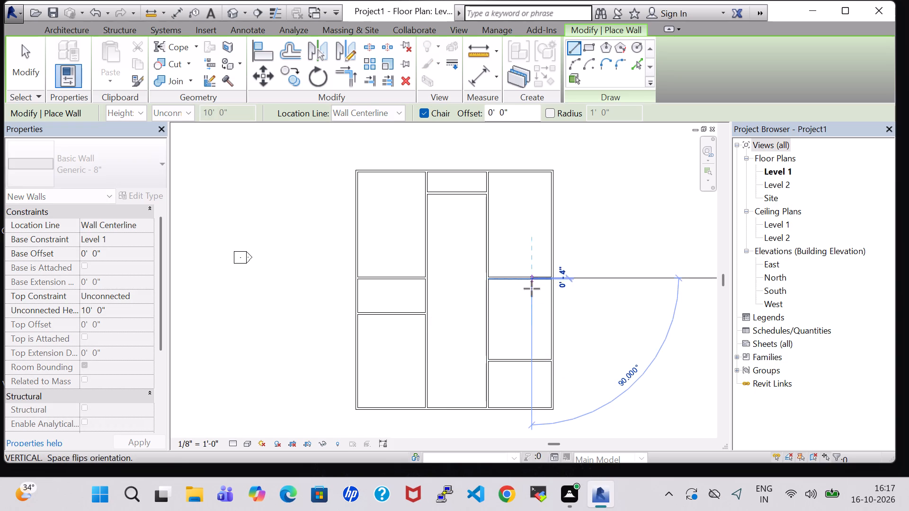
click(535, 361)
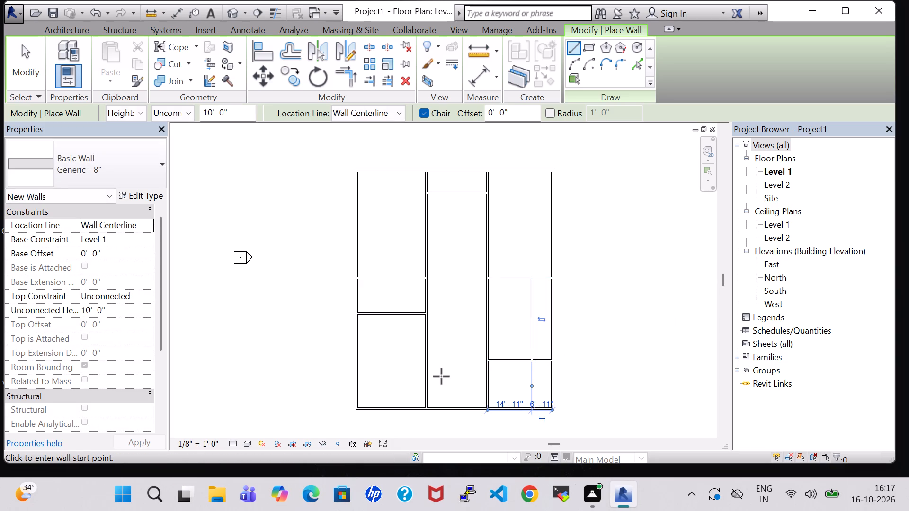
key(Escape)
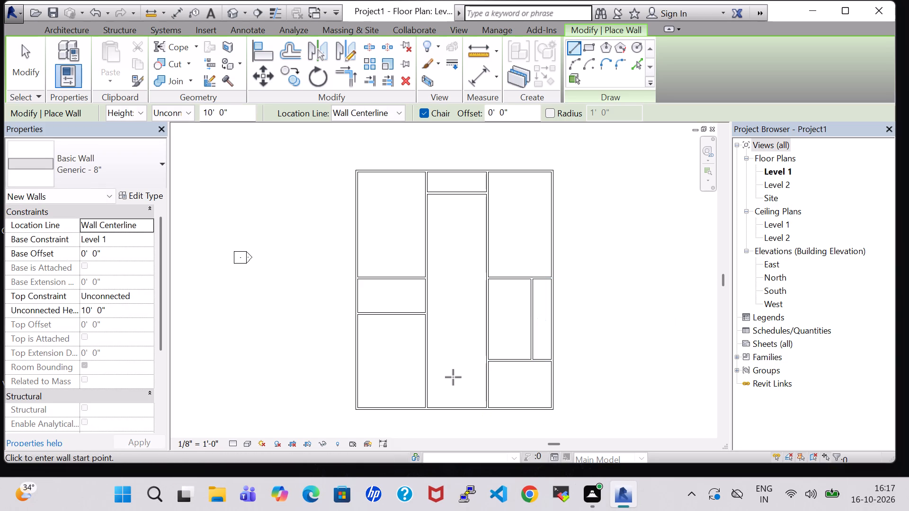
Draw a cross wall between the two long partitions, about 11' 5" north of the south wall.
click(486, 375)
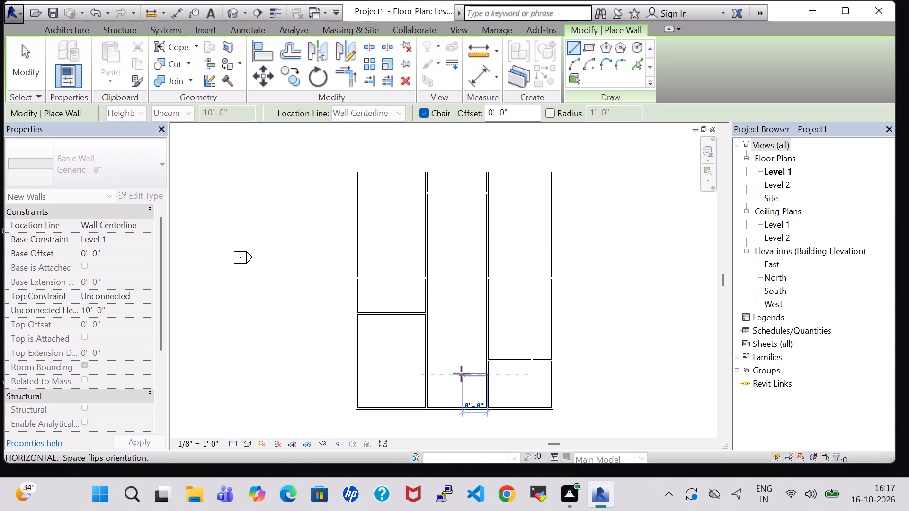
click(427, 375)
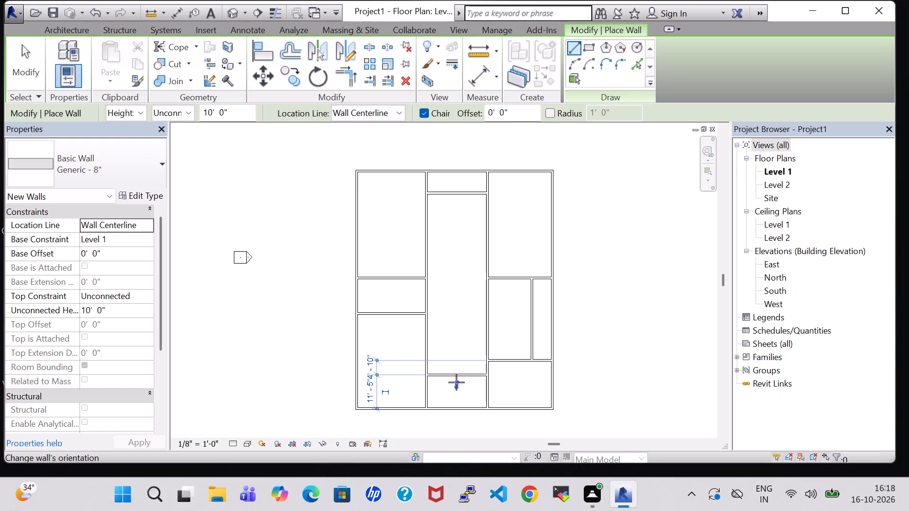
key(Escape)
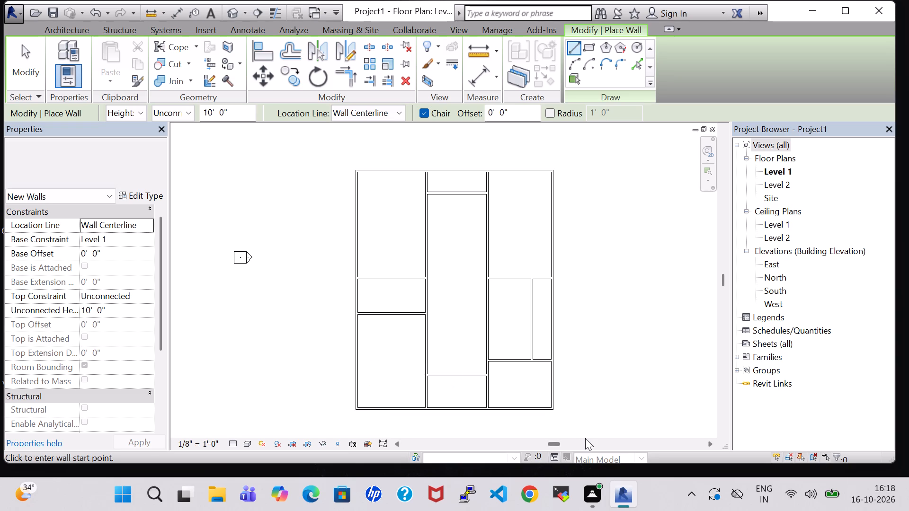
key(Escape)
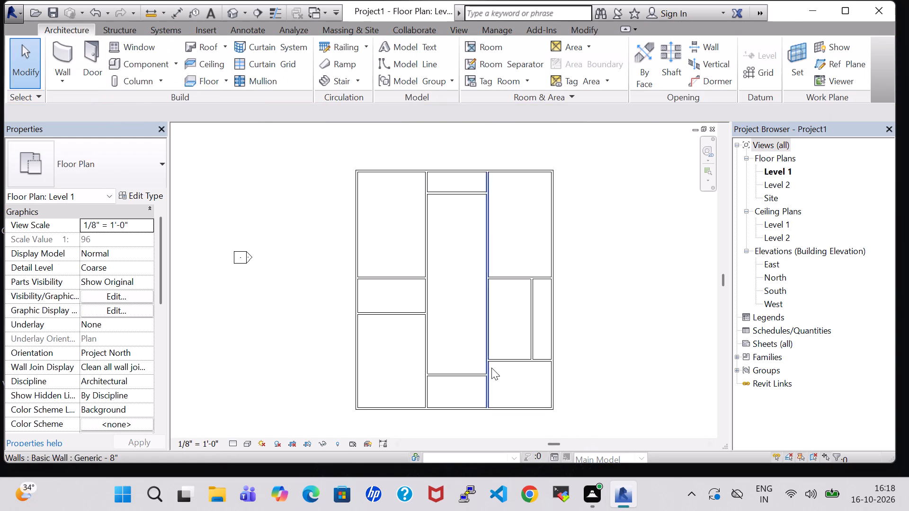
Nudge the east bay's southern cross wall north until it is 25' 9" from the bay's northern cross wall.
click(506, 364)
key(Up)
key(Up)
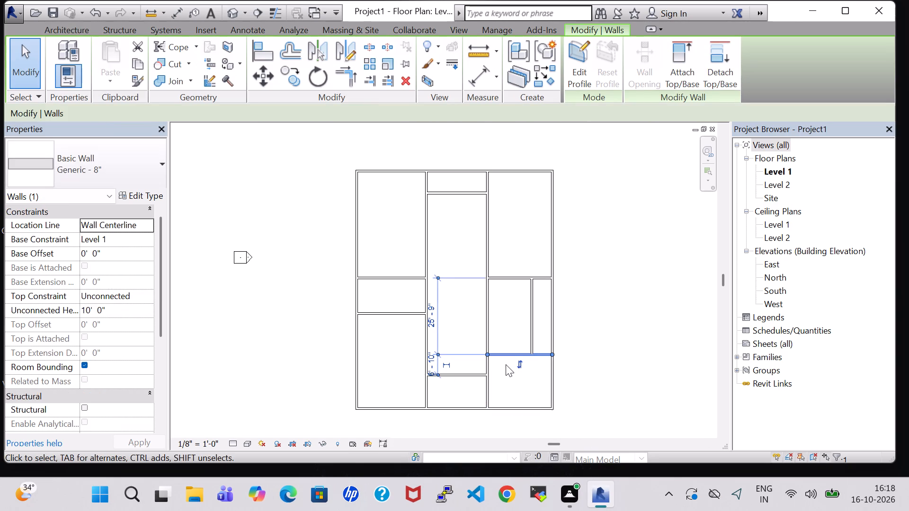
Nudge the middle bay's southern cross wall north until it is 13' 5" from the south wall.
click(467, 376)
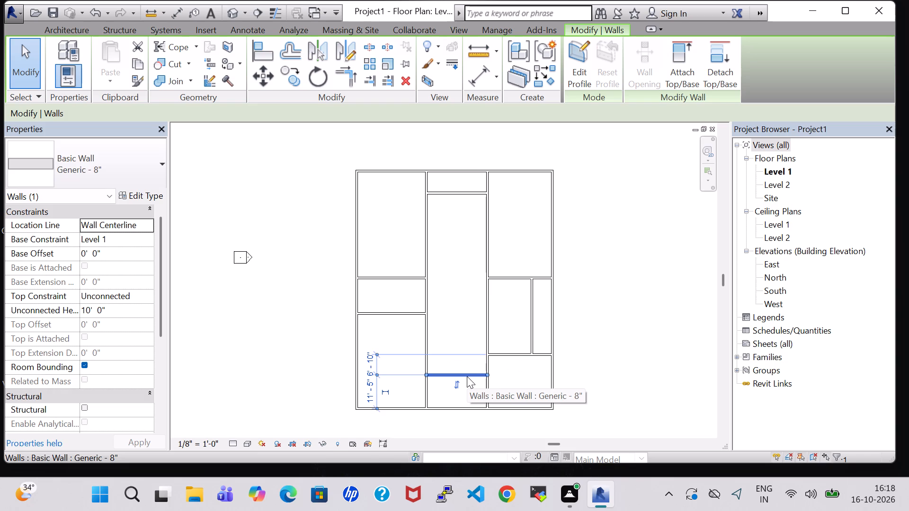
key(Up)
key(Up)
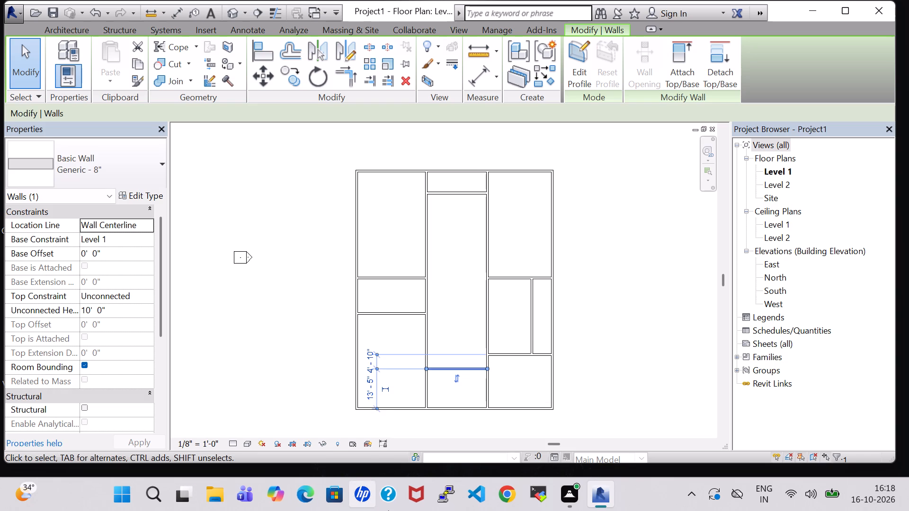
click(613, 295)
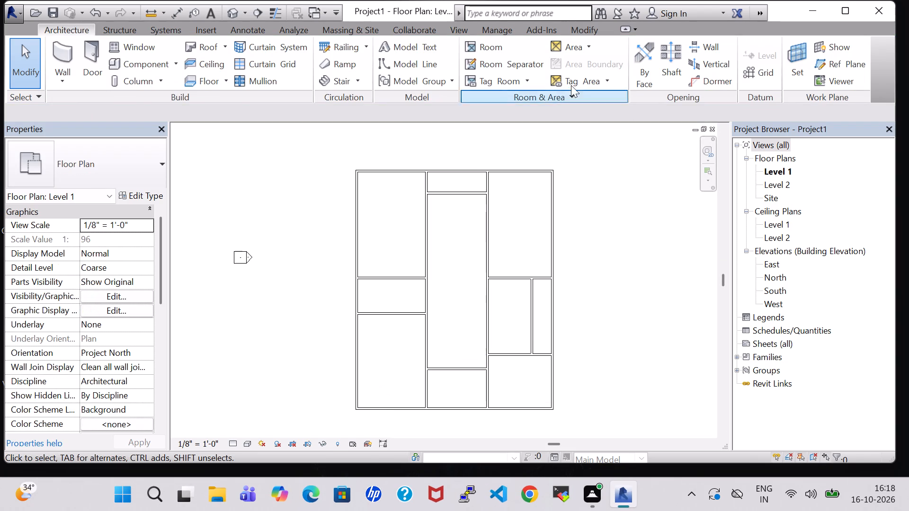
Split the east exterior wall where the east bay's southern cross wall meets it.
click(577, 32)
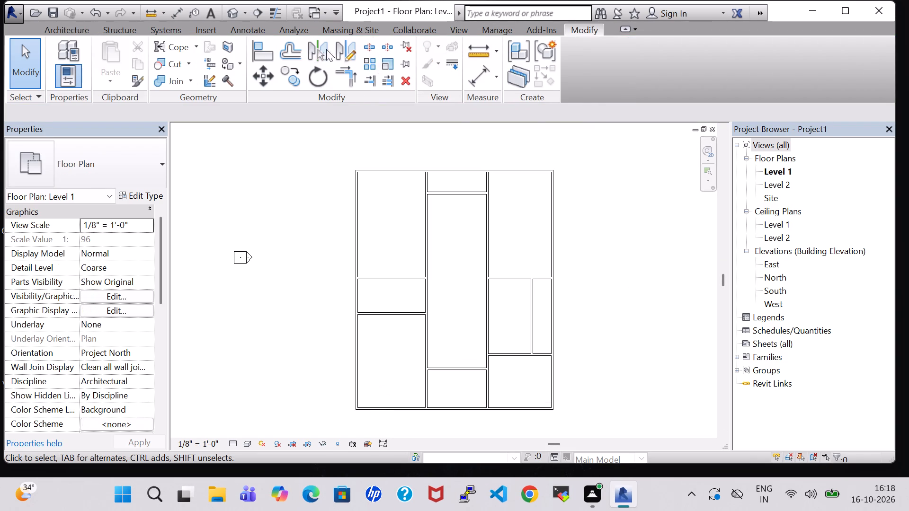
click(365, 46)
scroll(581, 261, up, 3)
middle_drag(592, 269, 572, 256)
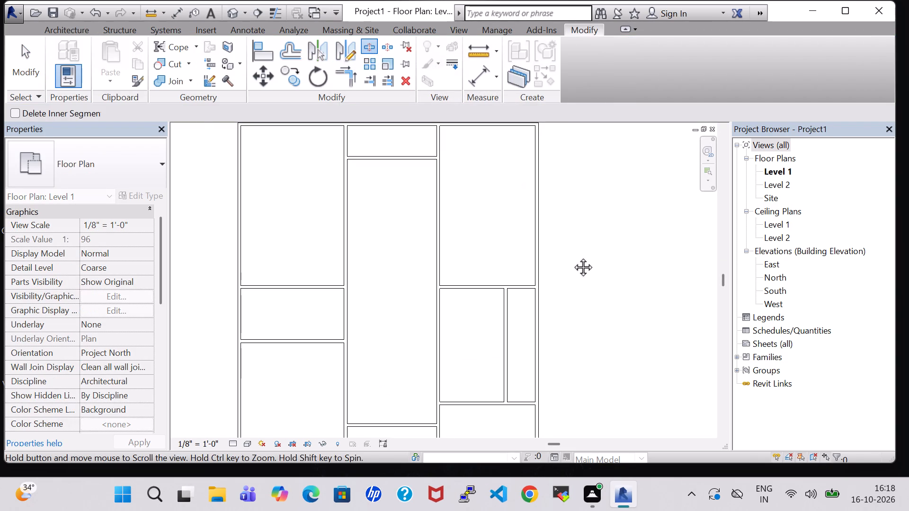
middle_drag(572, 256, 544, 126)
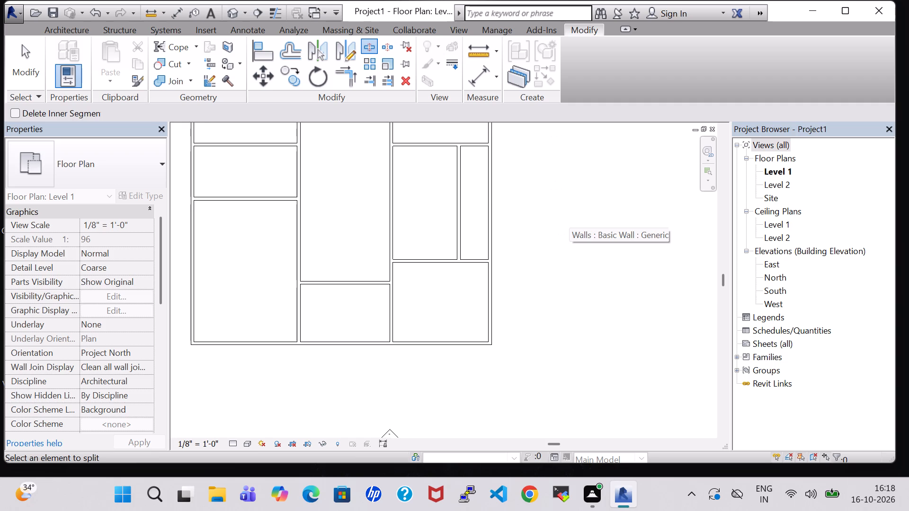
middle_drag(585, 259, 585, 209)
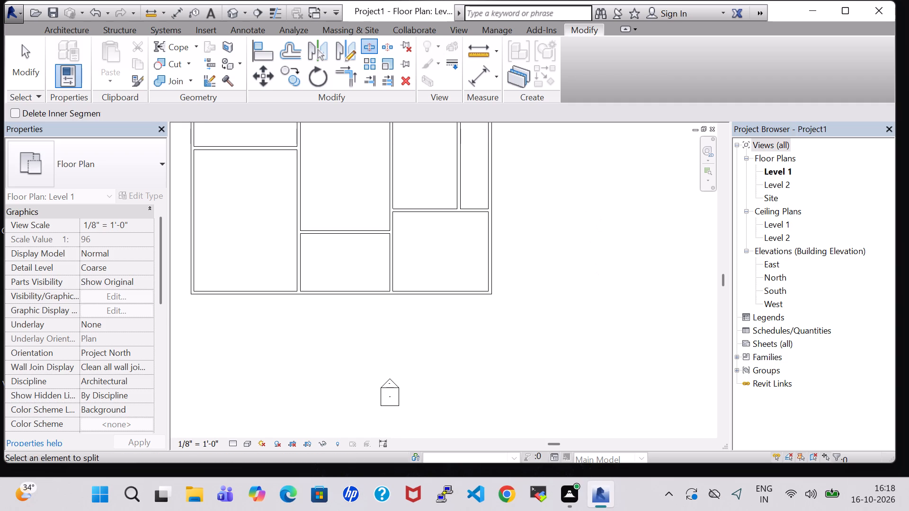
scroll(556, 222, up, 3)
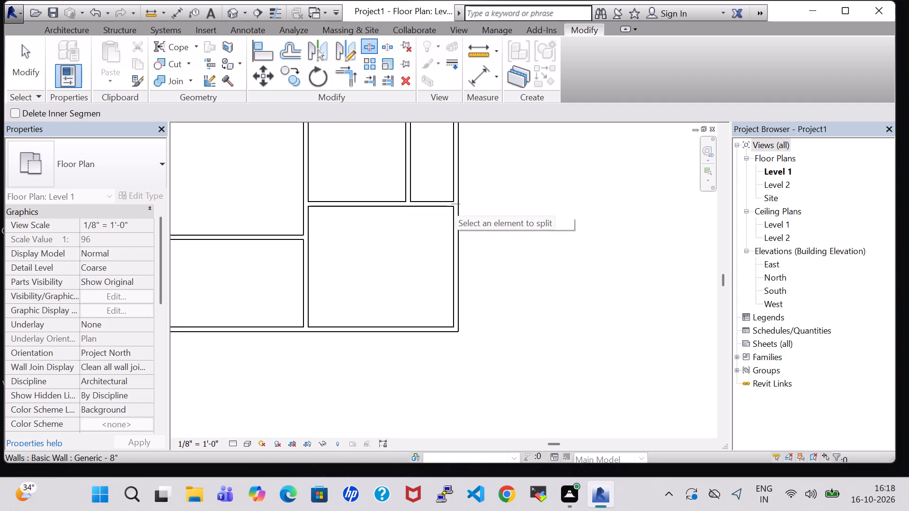
scroll(455, 211, up, 12)
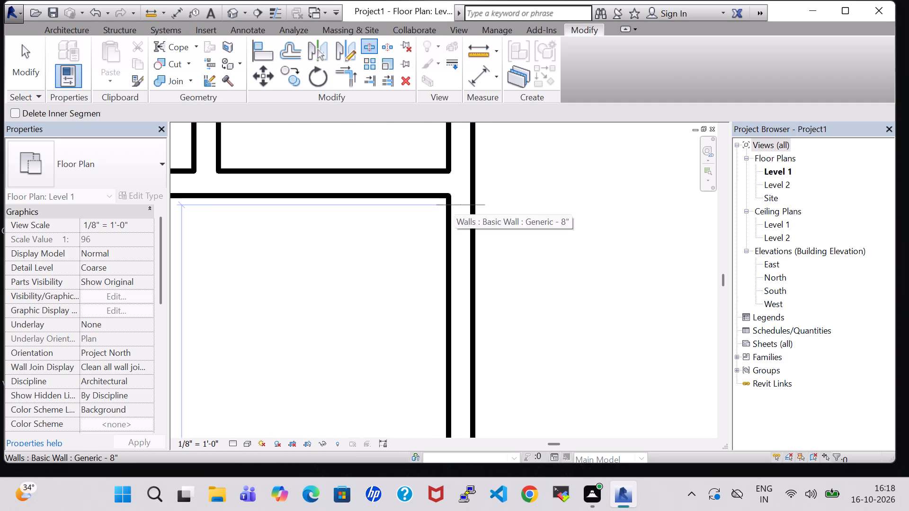
click(462, 198)
scroll(484, 306, down, 2)
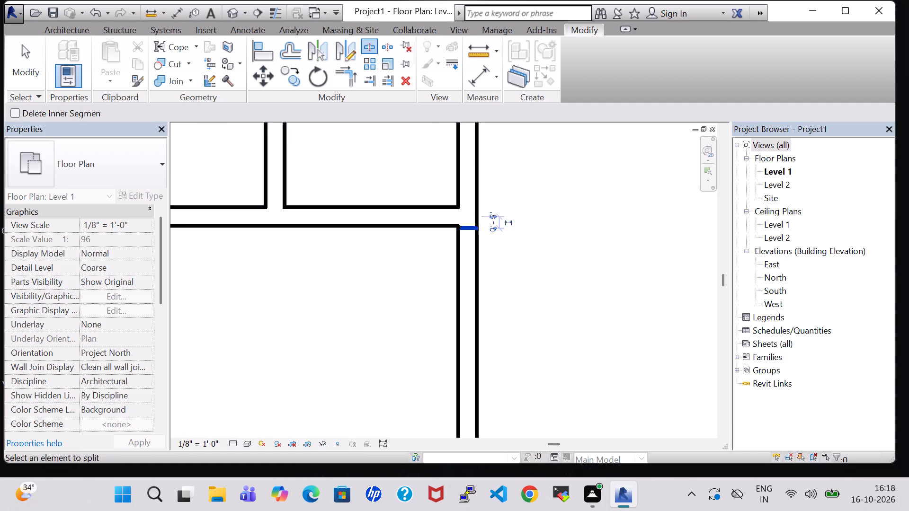
scroll(494, 343, down, 2)
middle_drag(508, 352, 515, 249)
scroll(515, 245, down, 3)
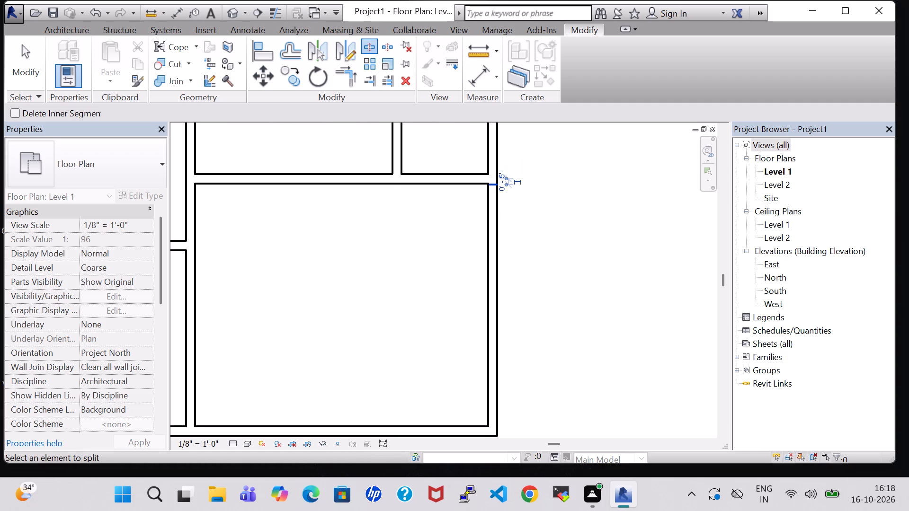
key(Escape)
key(Escape)
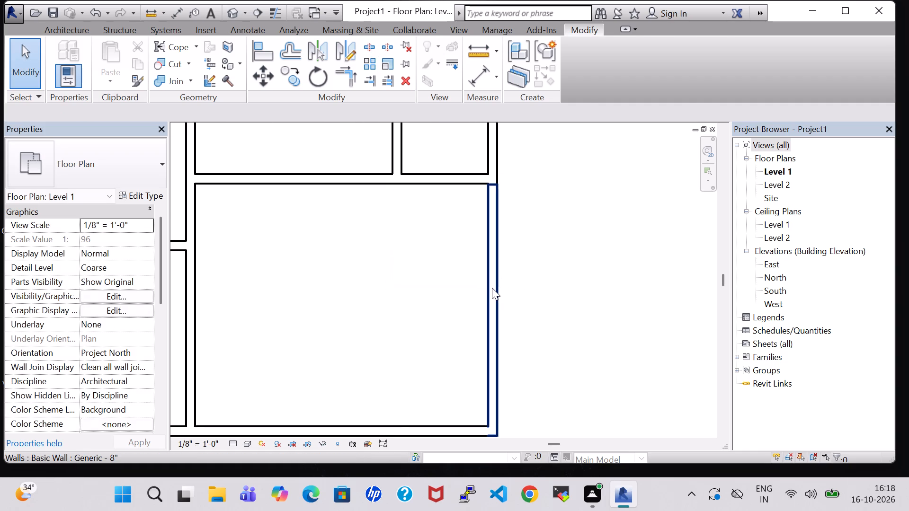
Delete the east exterior wall segment south of the split.
click(492, 288)
key(Delete)
Split the south exterior wall at the east face of the second north-south partition.
scroll(492, 291, down, 1)
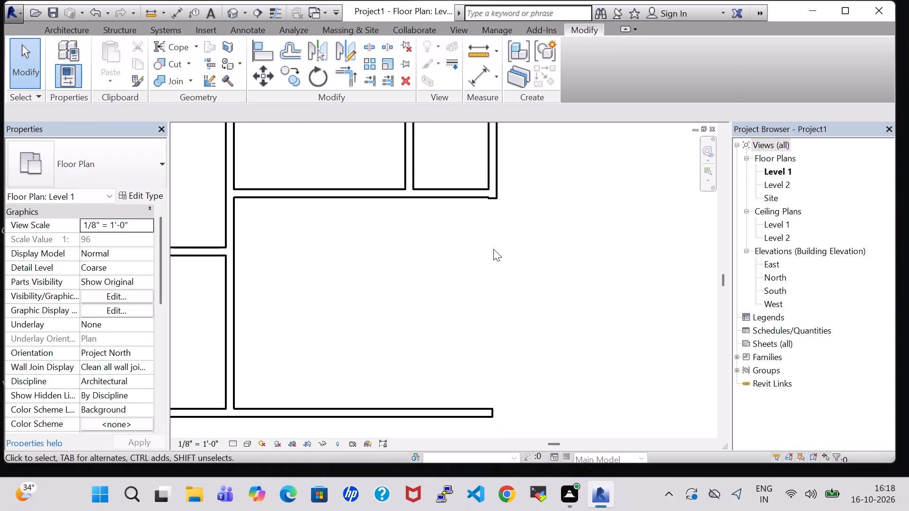
click(371, 46)
middle_drag(454, 285, 510, 255)
scroll(394, 335, up, 2)
middle_drag(385, 336, 436, 300)
scroll(337, 347, up, 4)
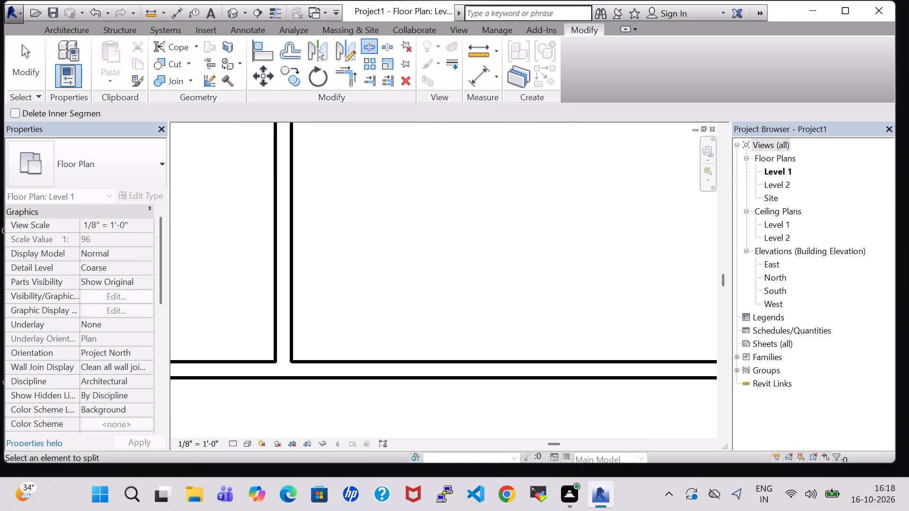
click(284, 374)
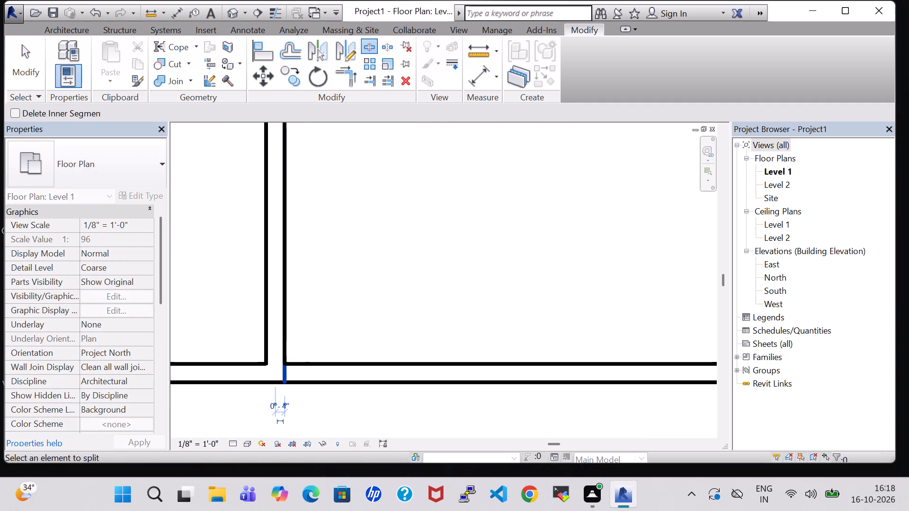
key(Escape)
key(Escape)
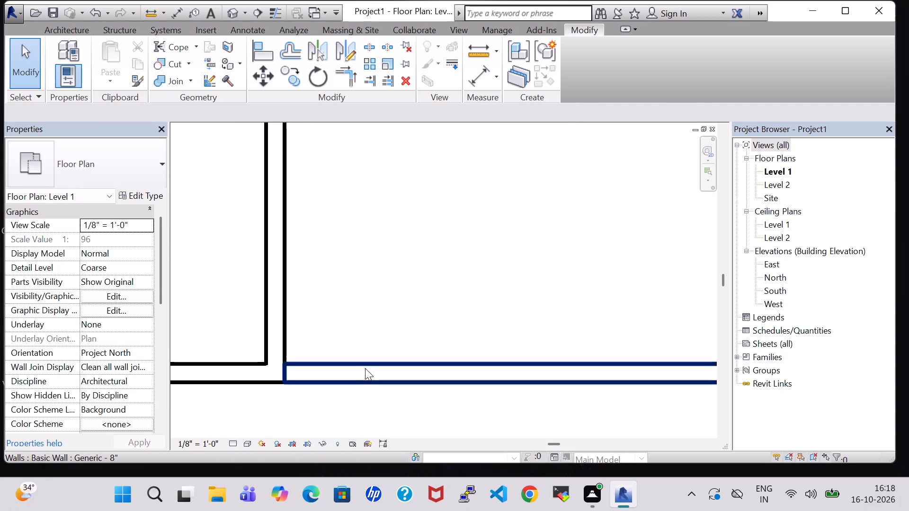
Delete the south exterior wall segment east of the split.
click(365, 368)
key(Delete)
Draw room separation lines from the south wall's east corner, about 15' 2" east and north to the east bay's south wall.
scroll(365, 368, down, 4)
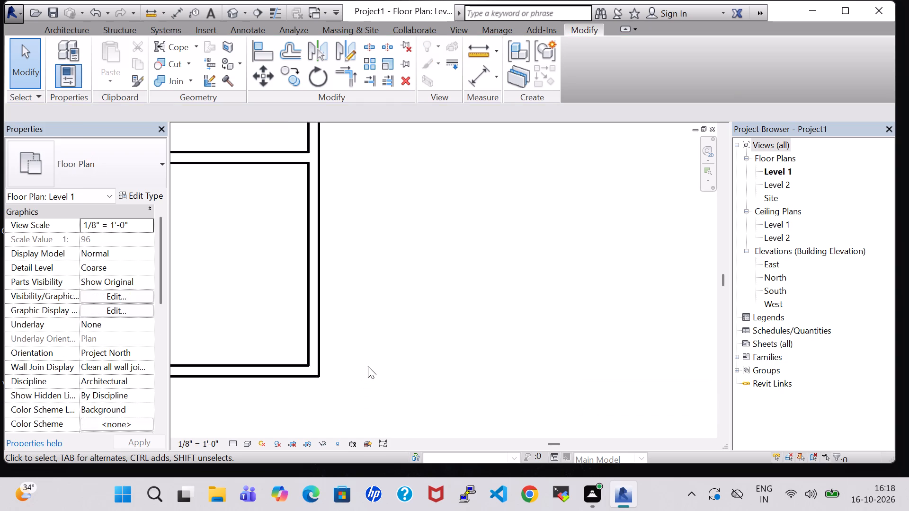
scroll(368, 366, down, 2)
middle_drag(481, 266, 464, 276)
scroll(464, 277, down, 3)
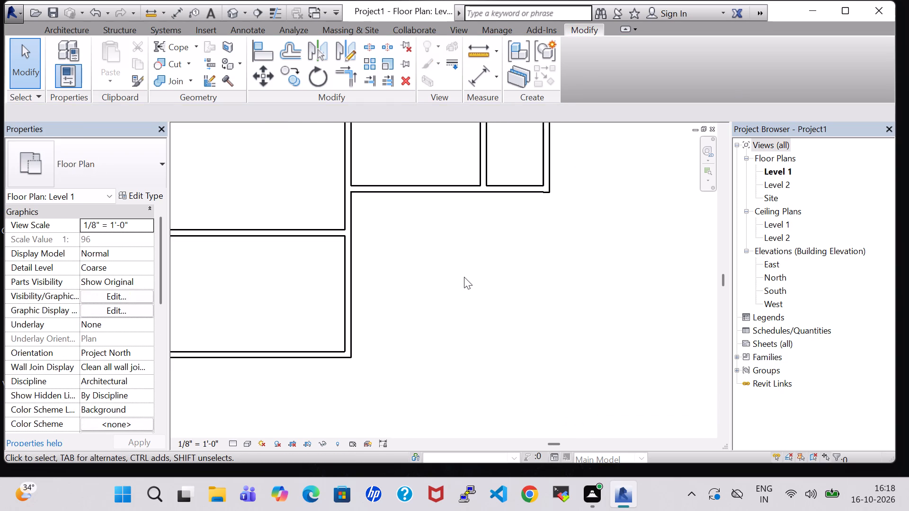
scroll(464, 277, down, 3)
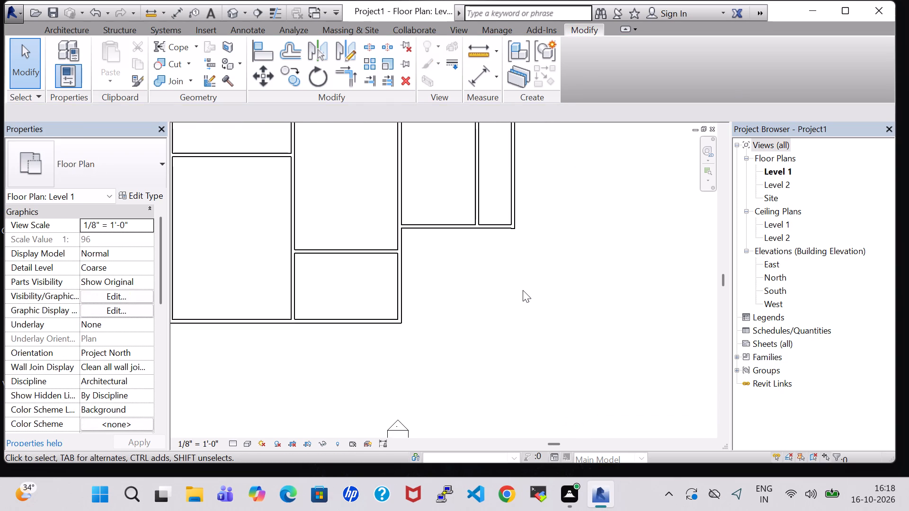
scroll(518, 292, down, 1)
middle_click(561, 372)
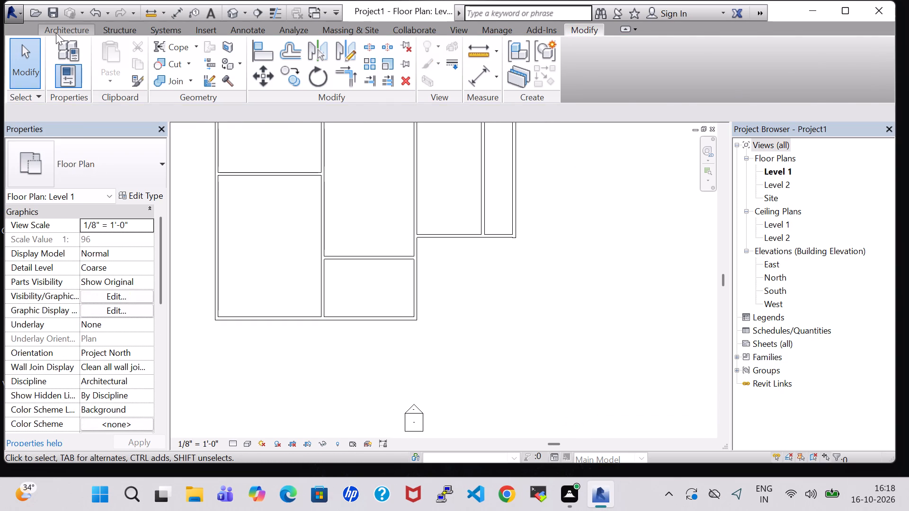
click(56, 33)
click(495, 62)
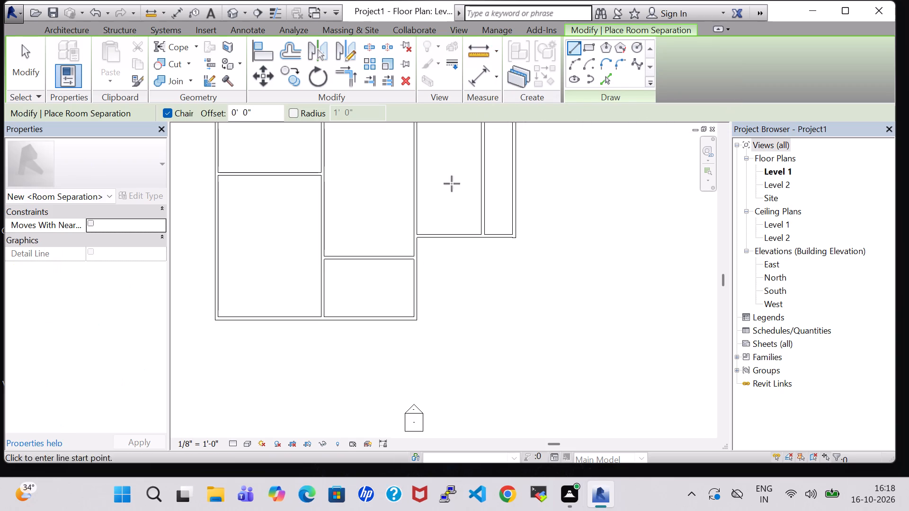
scroll(386, 385, up, 2)
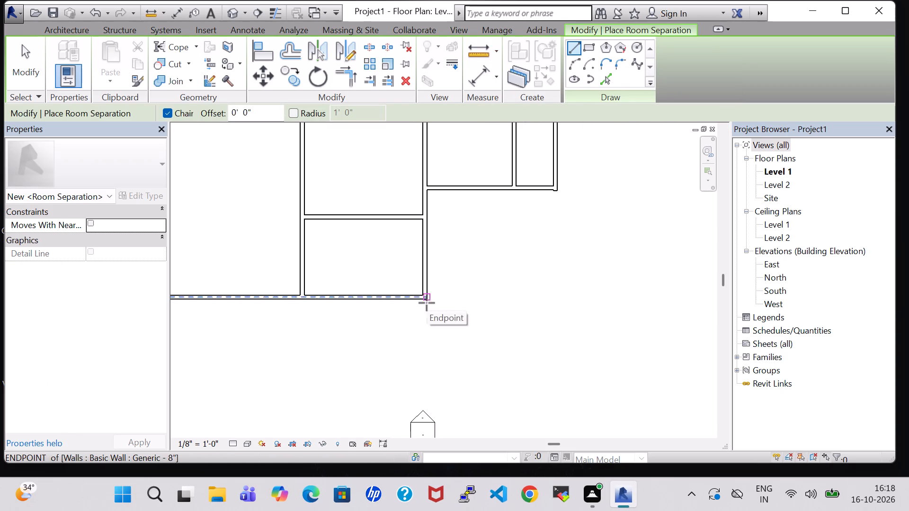
scroll(427, 303, up, 4)
click(428, 300)
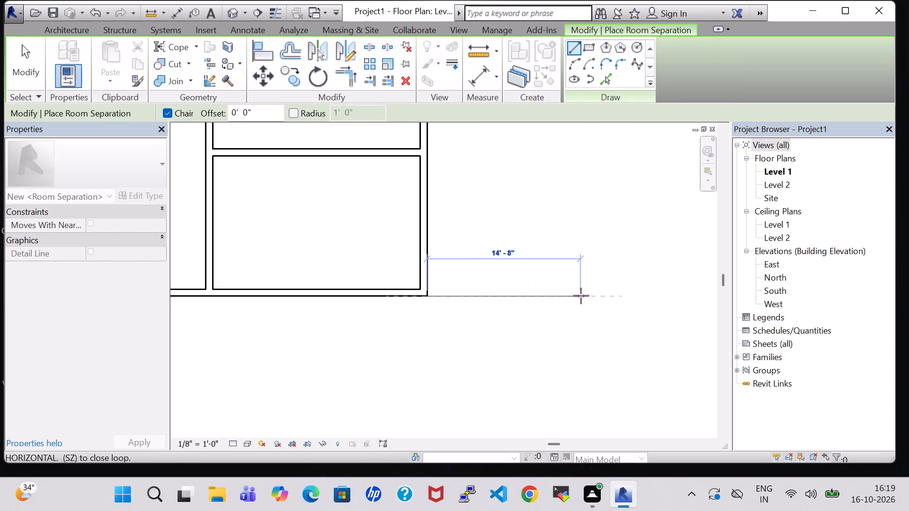
scroll(581, 296, down, 2)
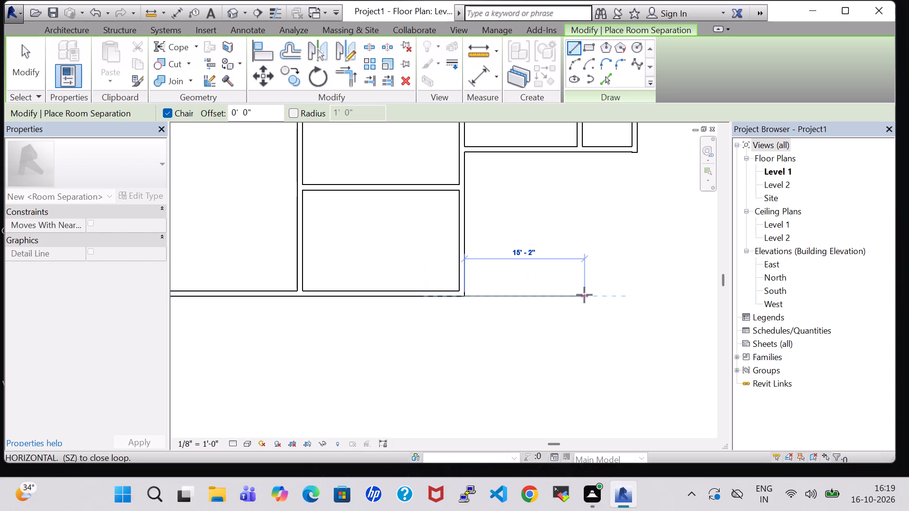
click(584, 295)
click(582, 150)
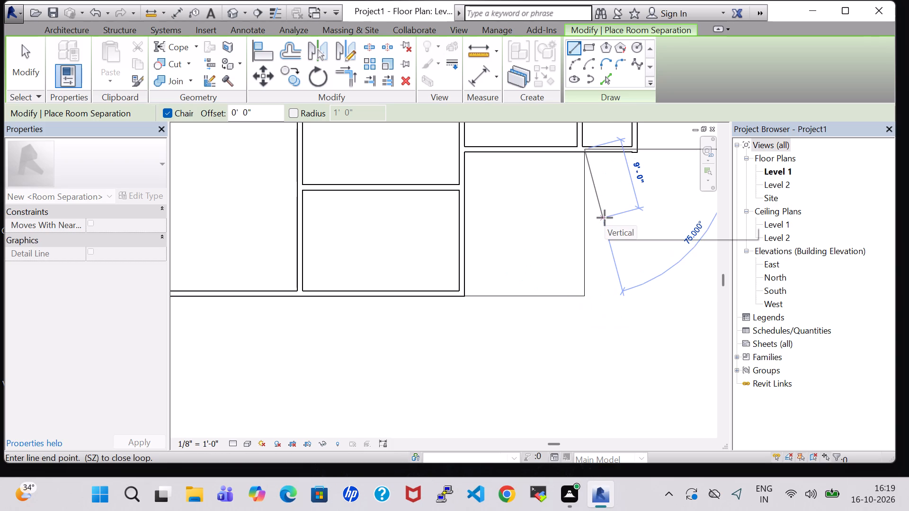
key(Escape)
key(Escape)
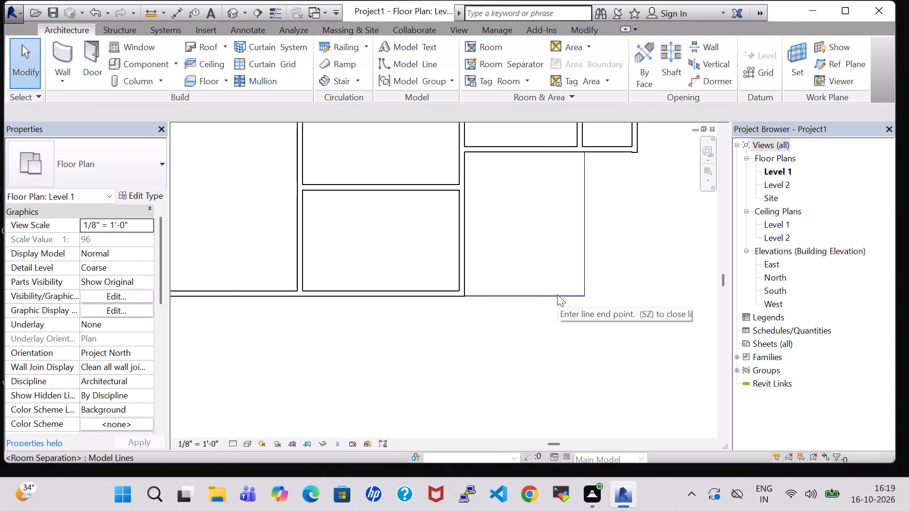
Open the default 3D view, orbit to view the model from the front, and set the visual style to Realistic.
scroll(557, 294, down, 1)
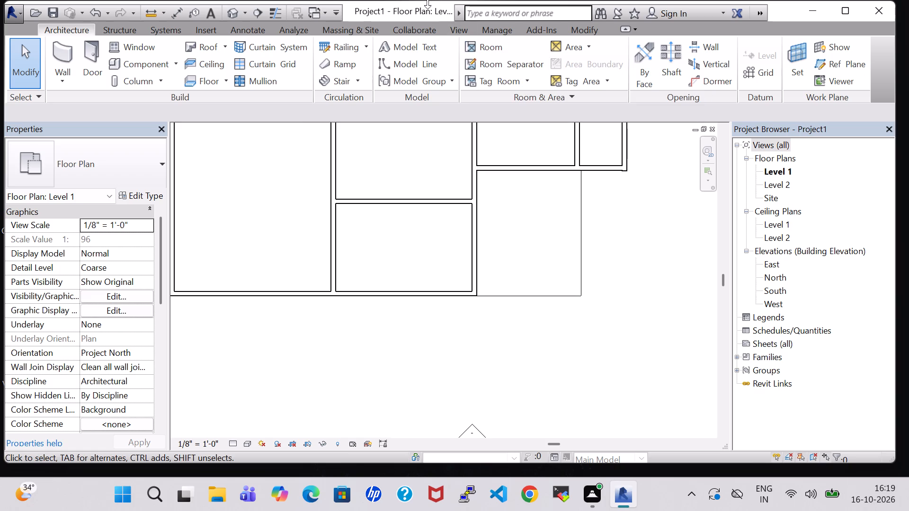
click(235, 18)
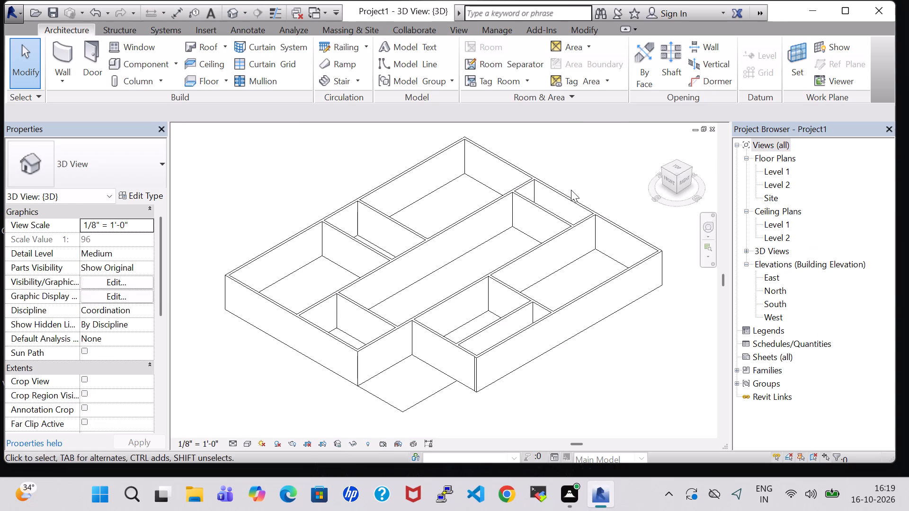
scroll(563, 200, down, 2)
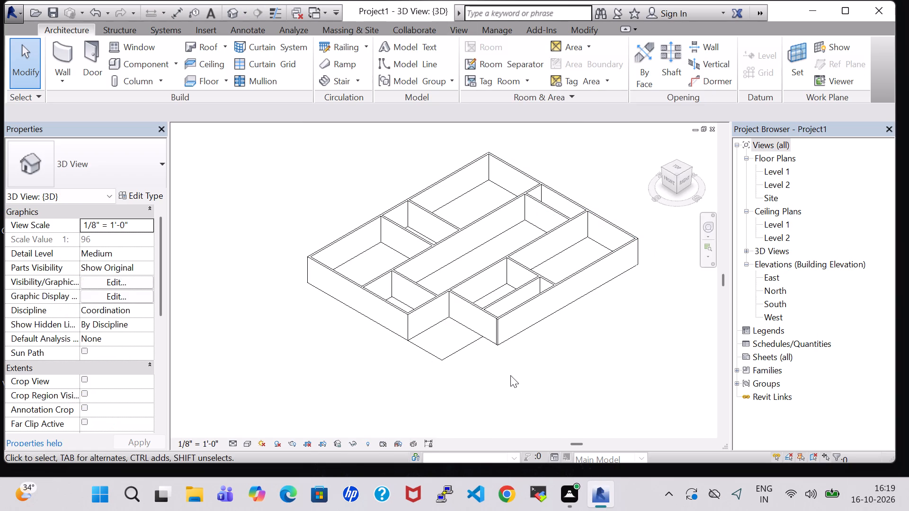
shift+middle_drag(489, 379, 567, 346)
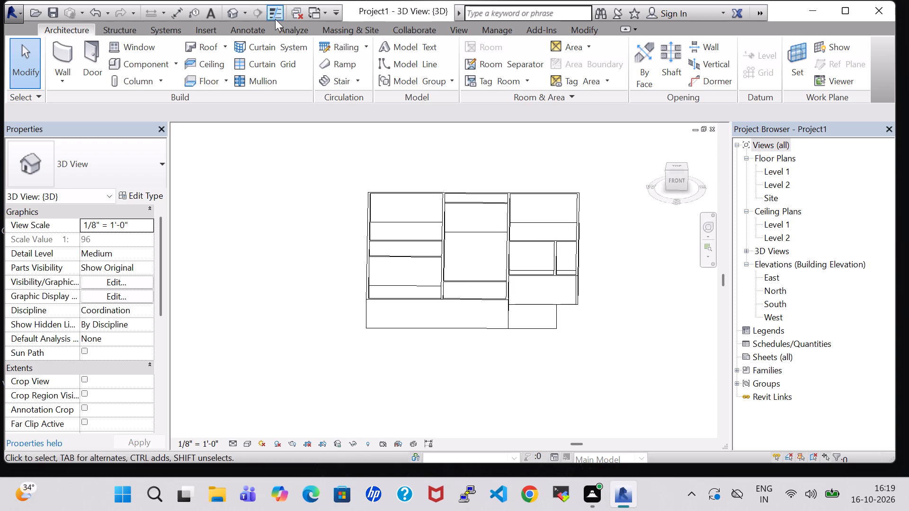
click(241, 445)
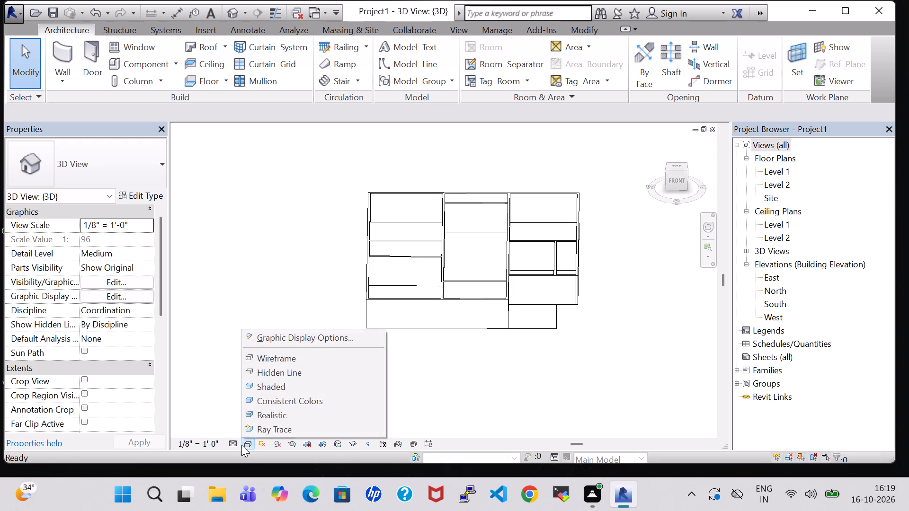
click(257, 415)
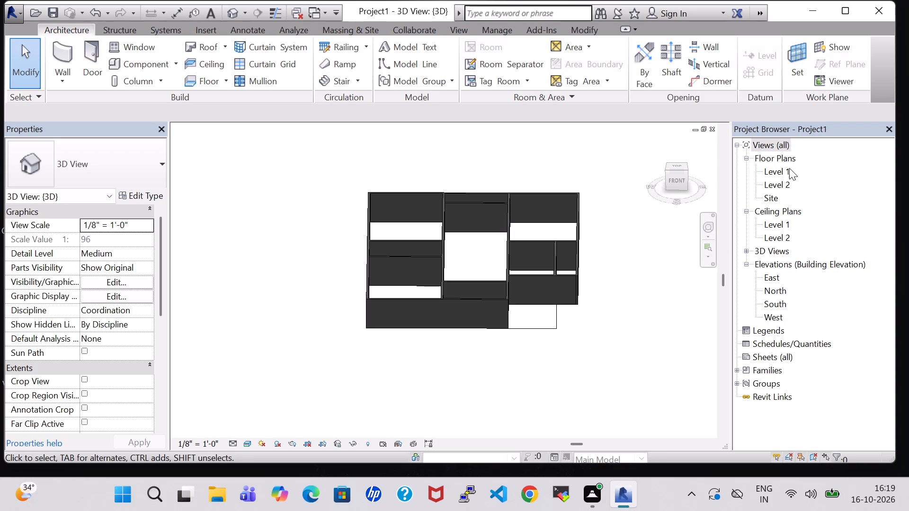
In the Level 1 floor plan, split the second north-south partition about 32' 9" north of the south exterior wall.
double_click(789, 168)
scroll(627, 380, down, 2)
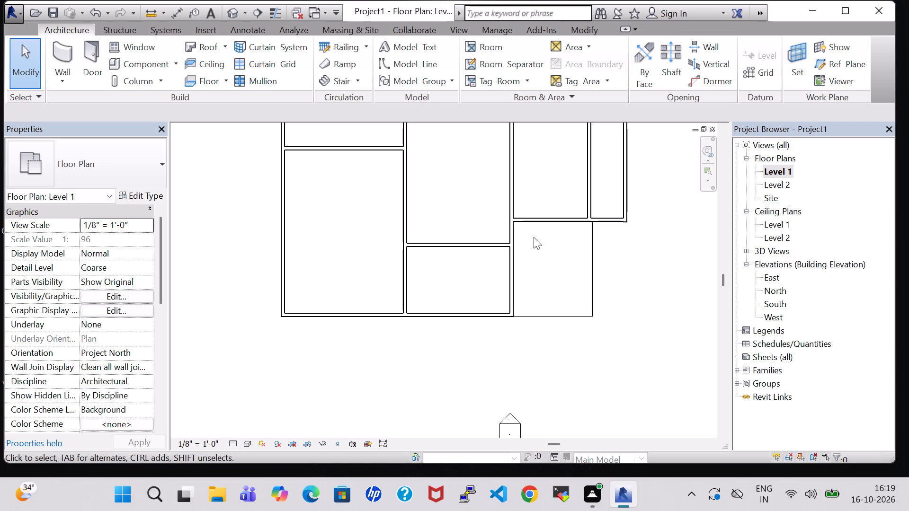
middle_drag(552, 249, 562, 377)
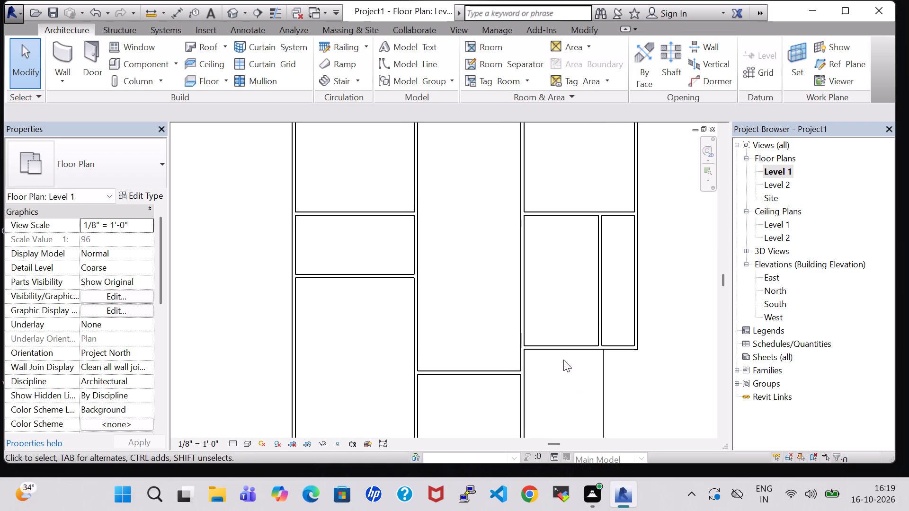
click(577, 28)
scroll(455, 347, down, 2)
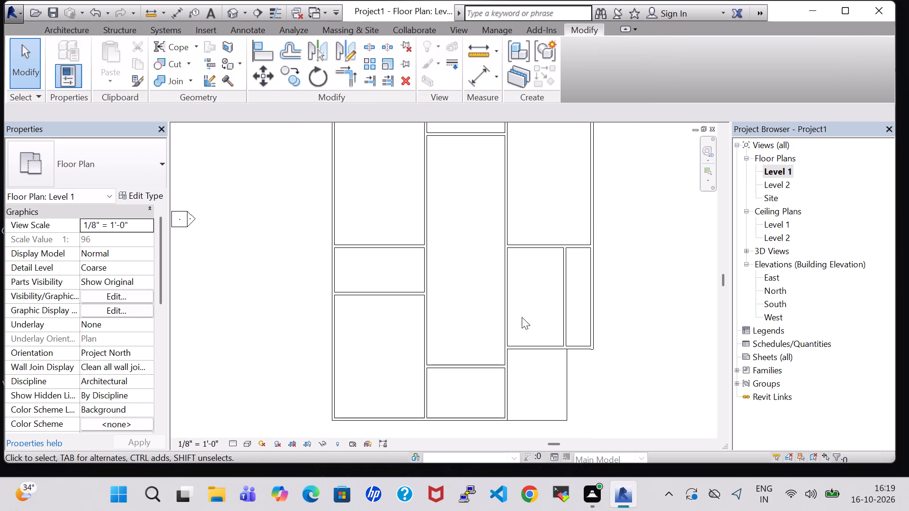
click(370, 53)
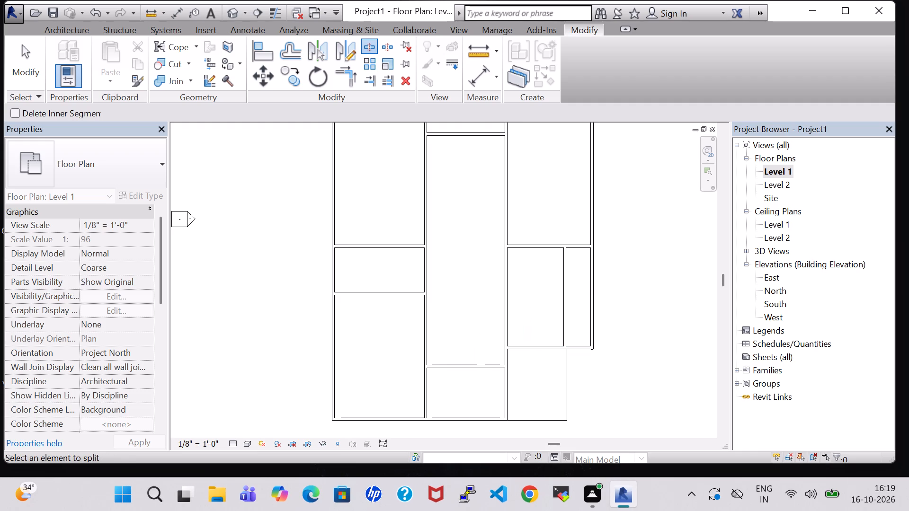
click(503, 291)
scroll(503, 291, up, 4)
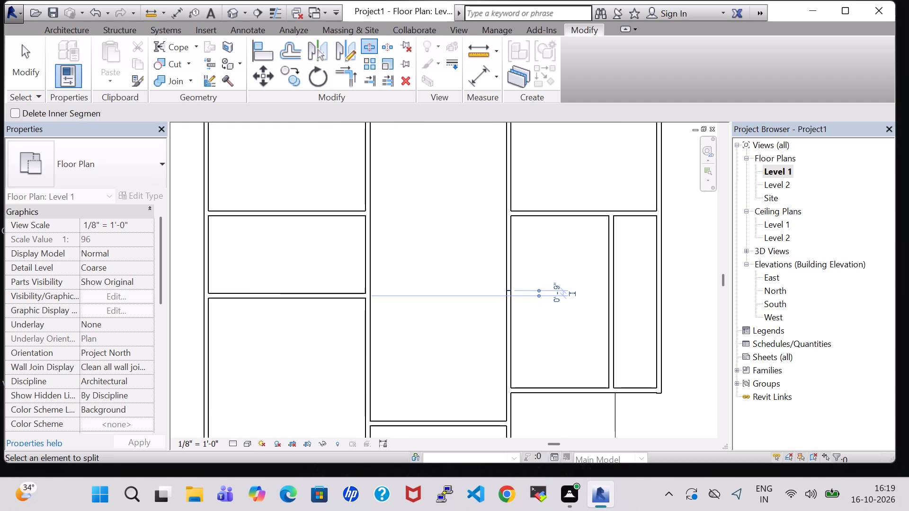
scroll(503, 291, down, 2)
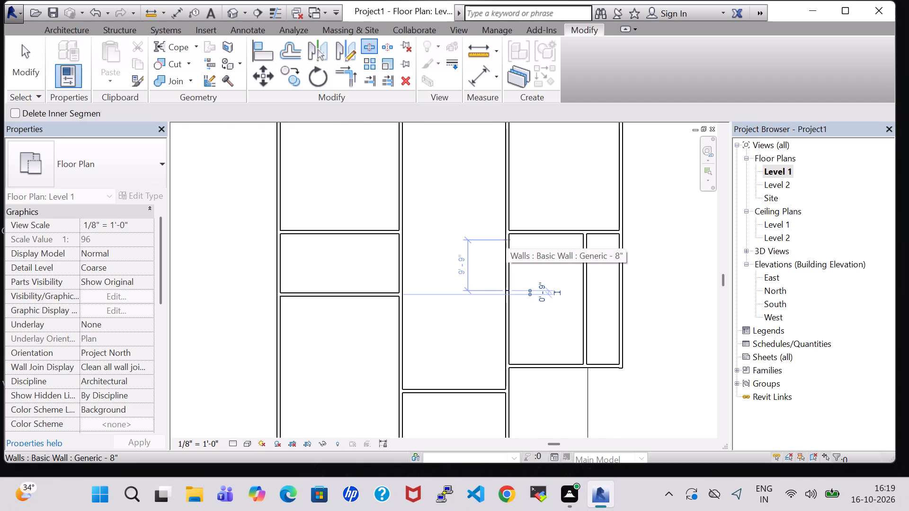
scroll(505, 292, down, 1)
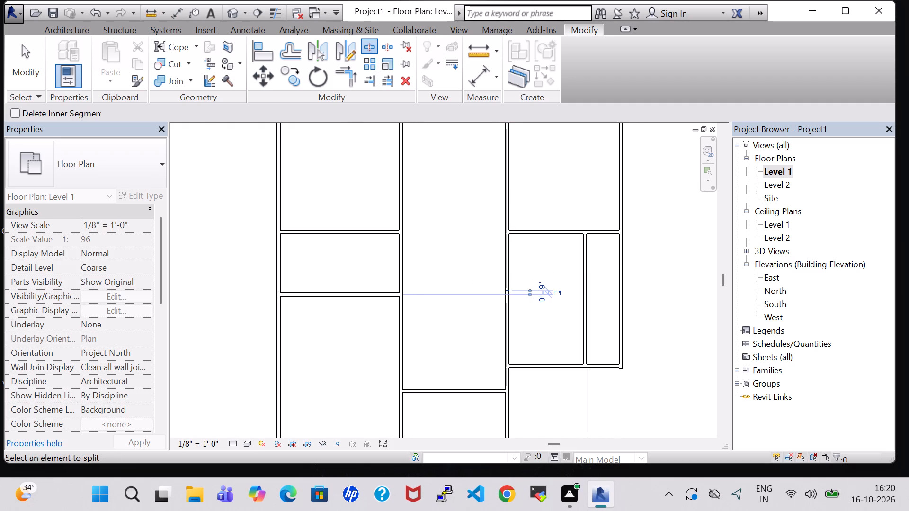
scroll(505, 292, down, 2)
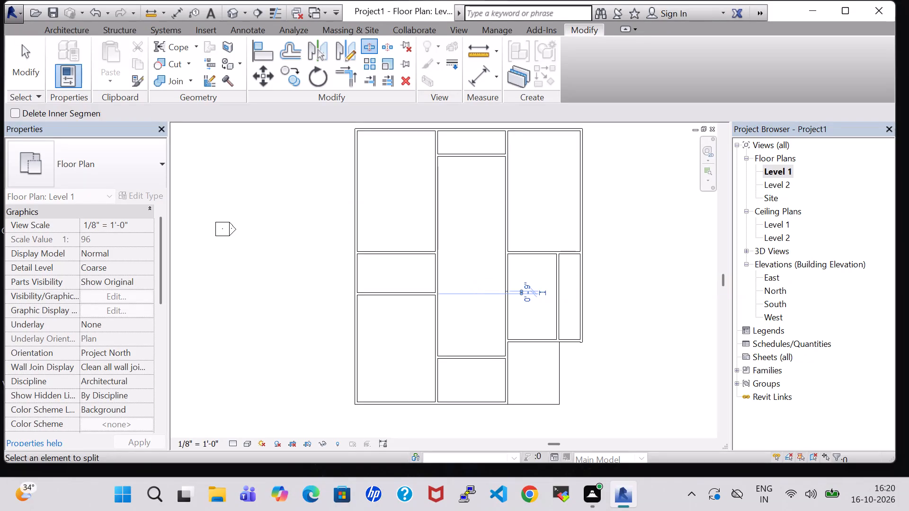
key(Escape)
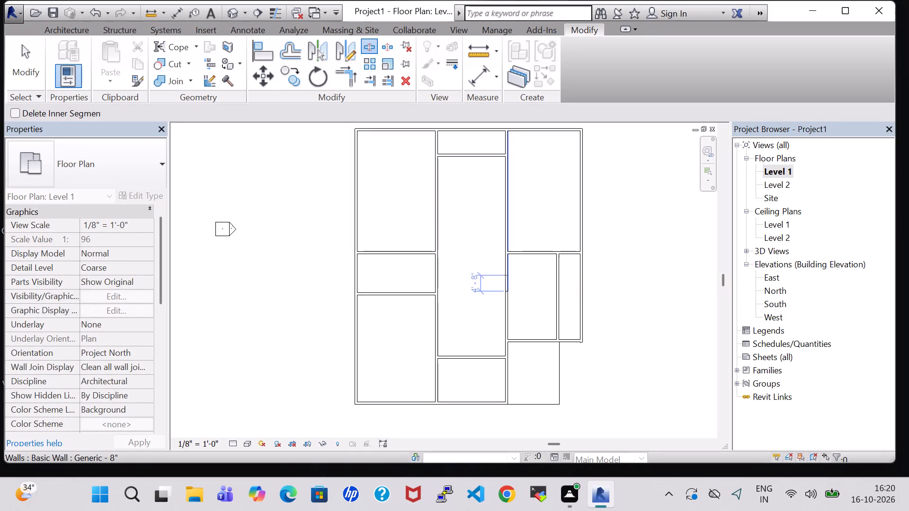
key(Escape)
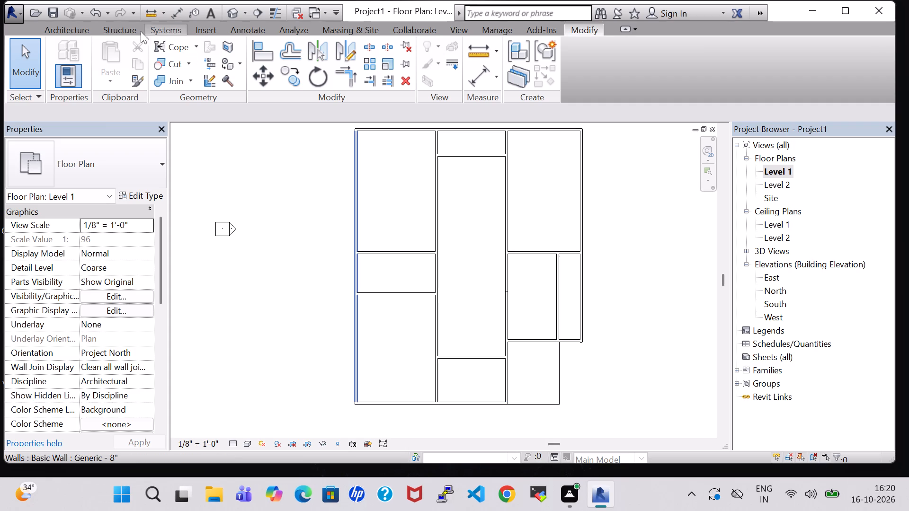
Draw a 10' high Generic - 8" wall in the middle bay, about 33' 11" north from the south wall, nearer the second partition.
click(67, 31)
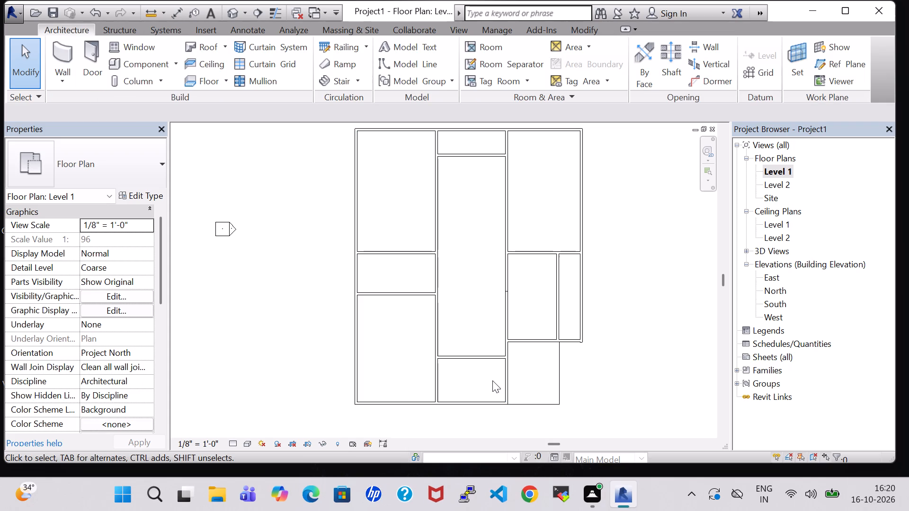
click(60, 56)
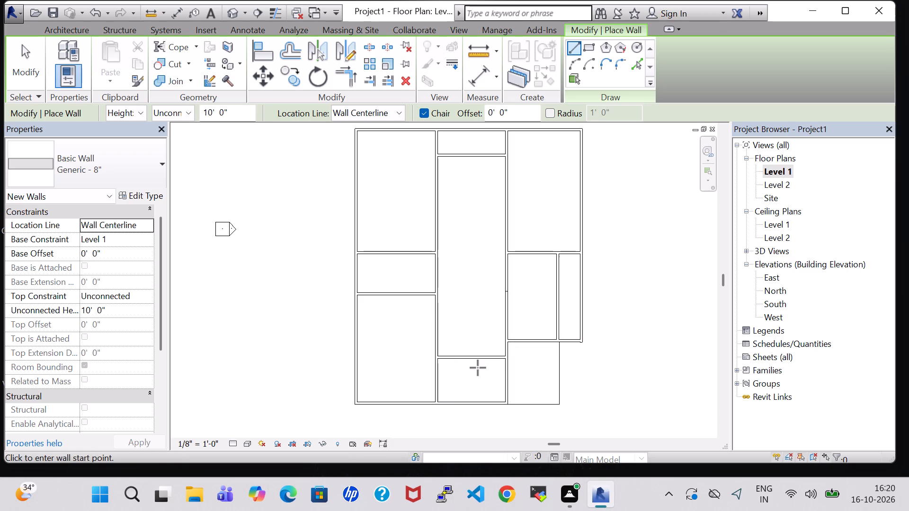
click(481, 401)
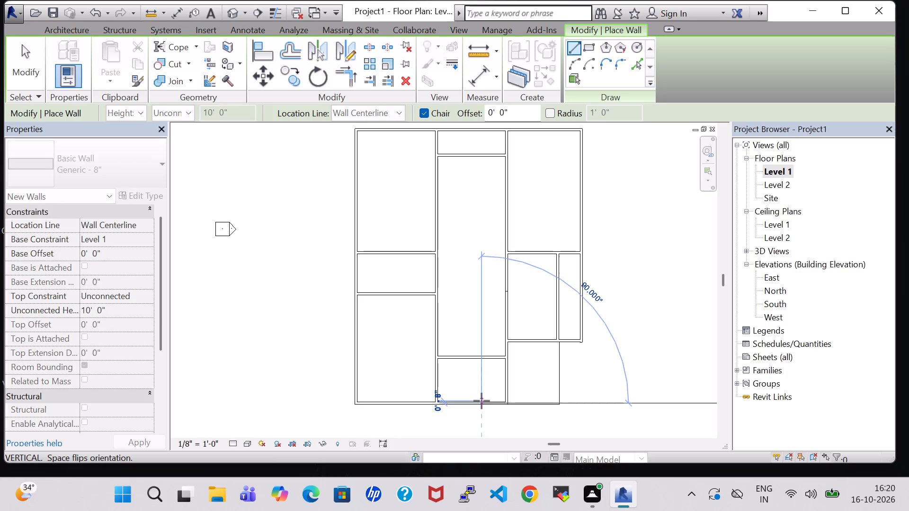
click(485, 287)
key(Escape)
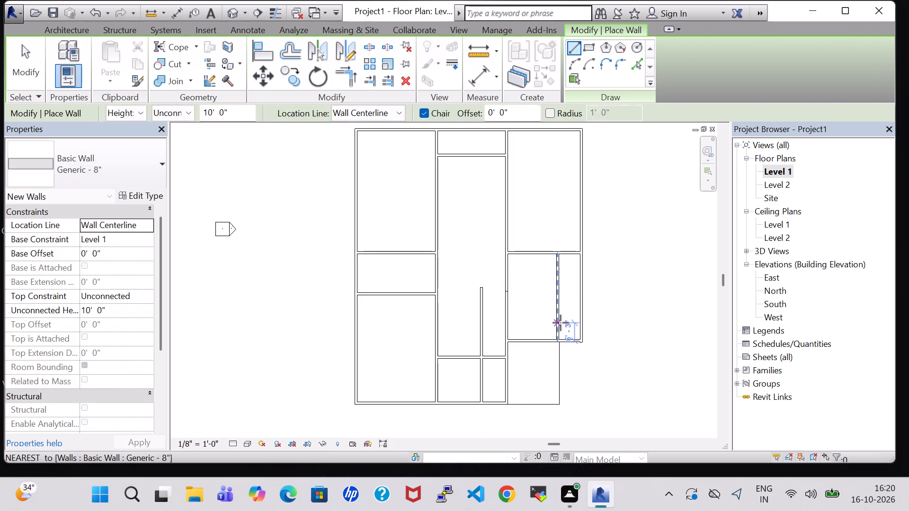
key(Escape)
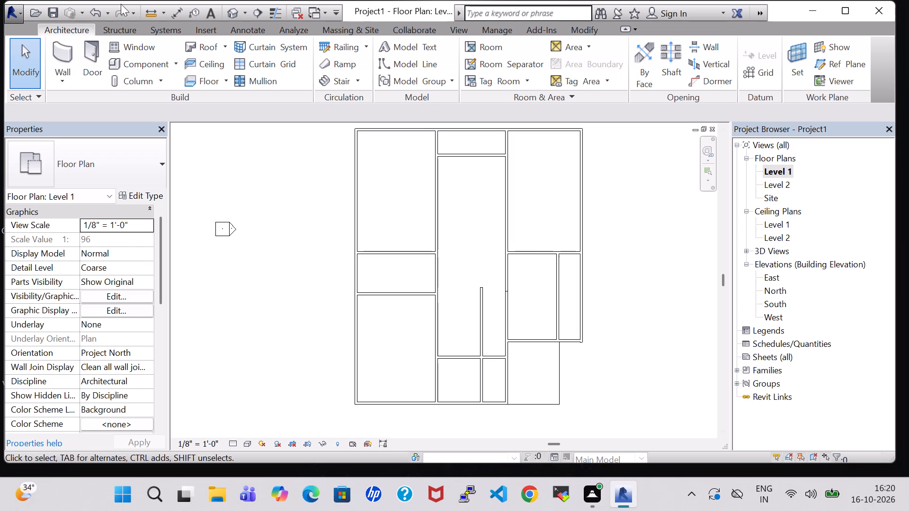
Split the south exterior wall at the middle-bay partition's east face and delete the segment about 7' 4" long east of it.
click(587, 35)
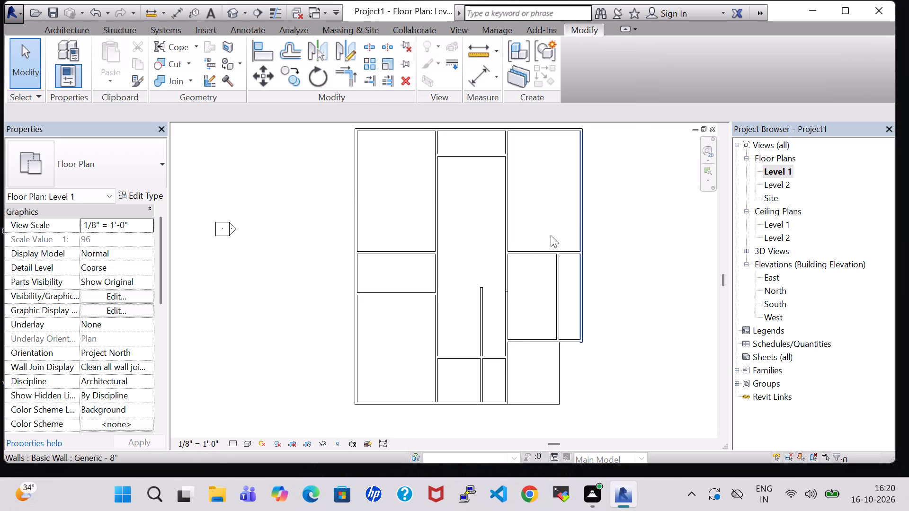
scroll(483, 410, up, 2)
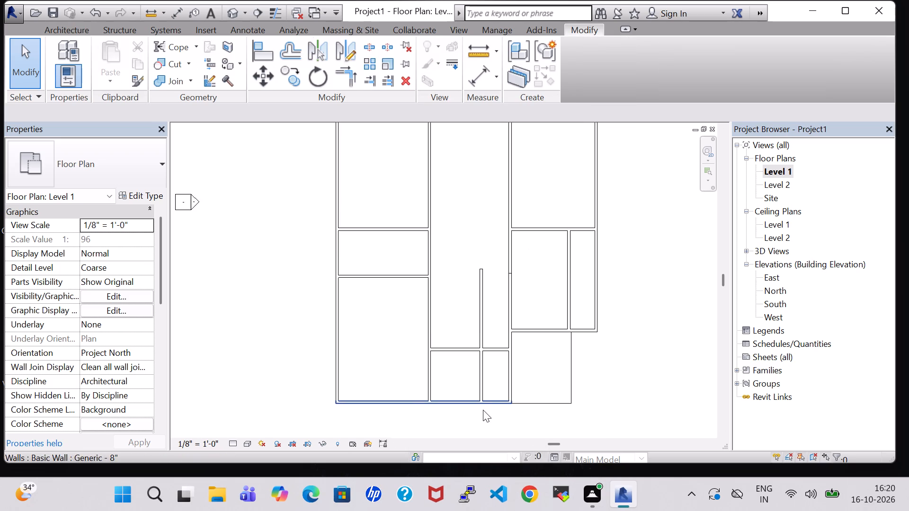
click(362, 47)
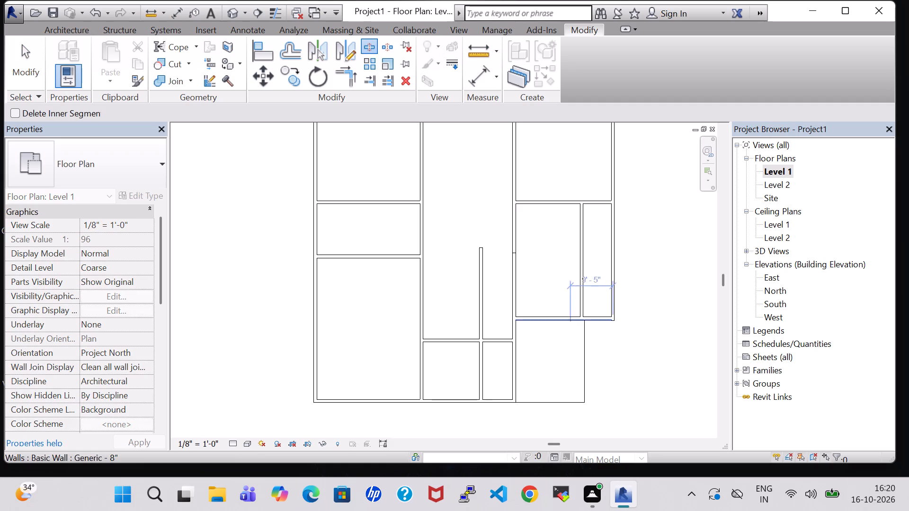
scroll(555, 352, up, 3)
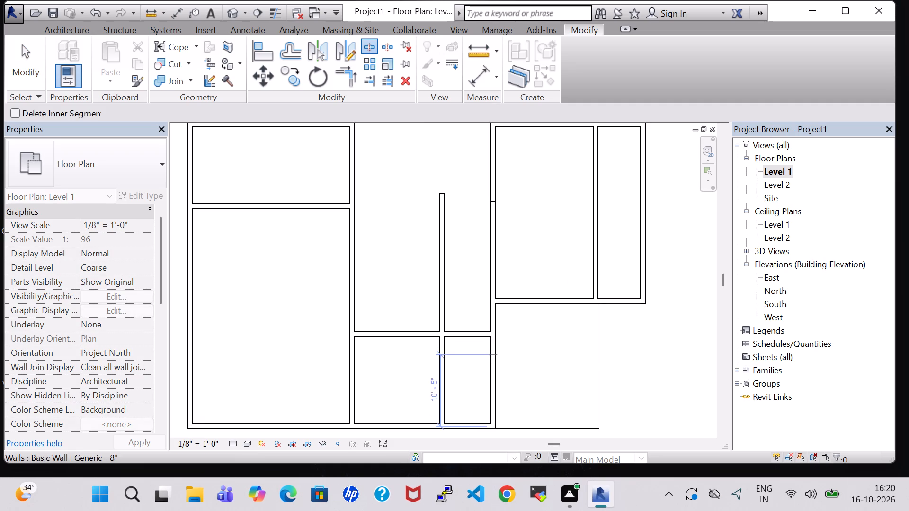
scroll(490, 359, down, 3)
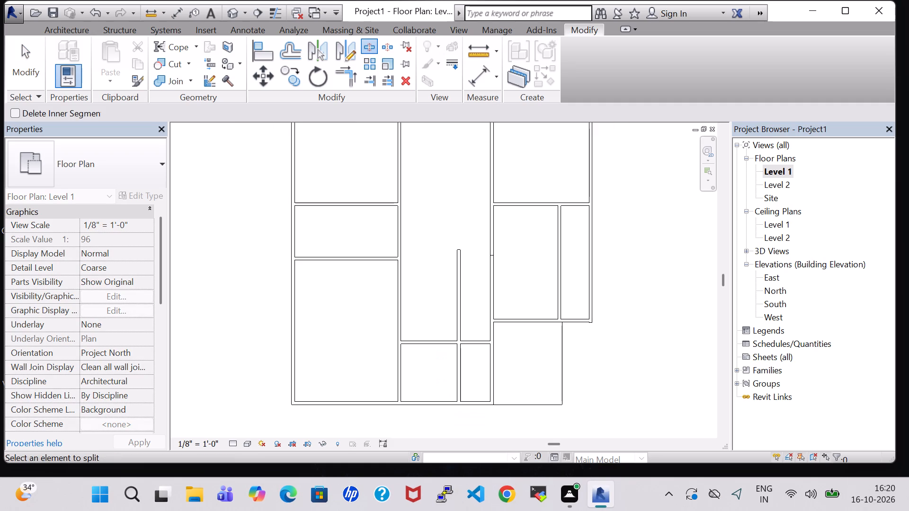
scroll(534, 379, down, 3)
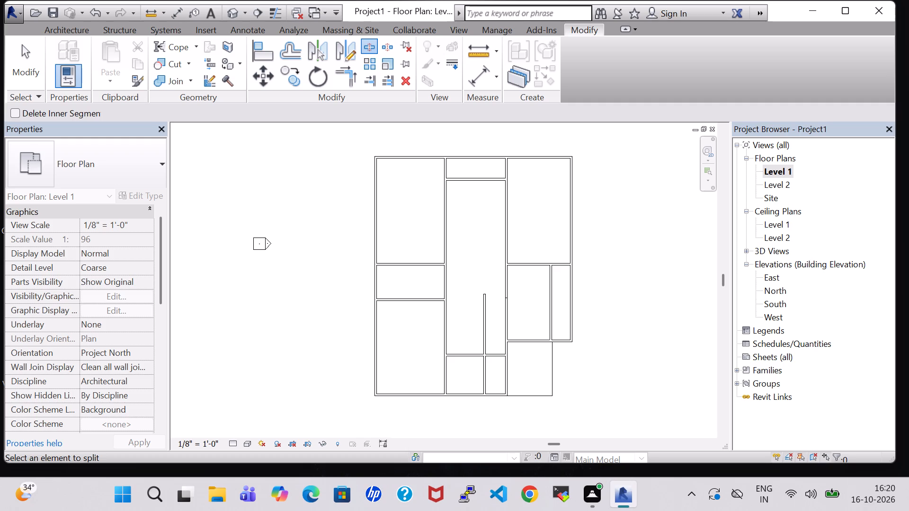
scroll(523, 381, up, 3)
scroll(481, 402, up, 4)
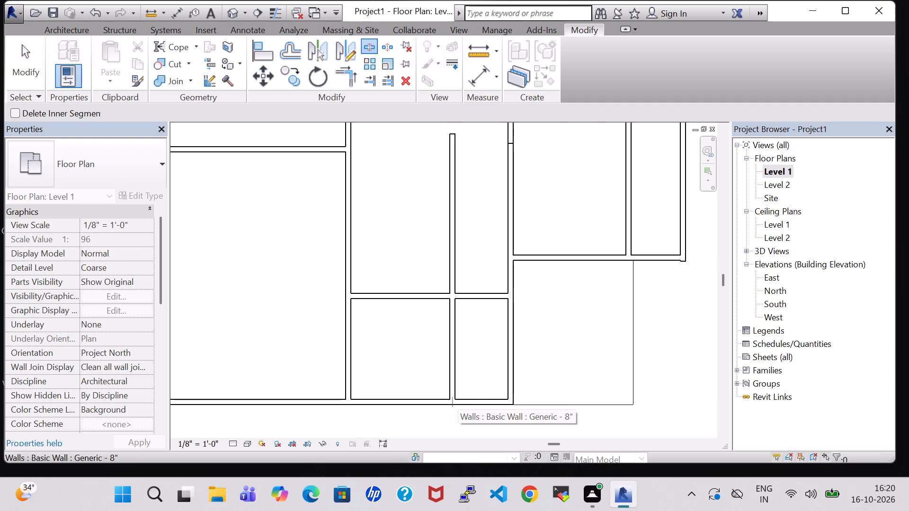
scroll(457, 403, up, 6)
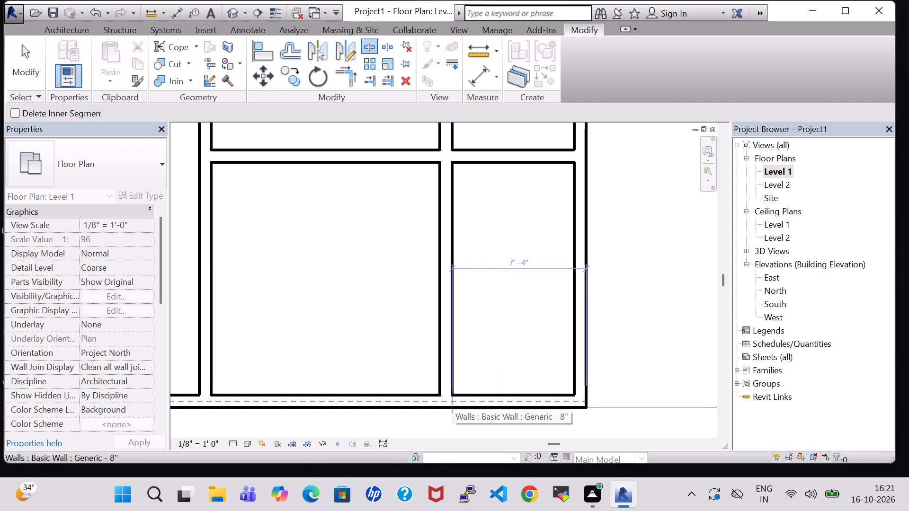
click(453, 401)
key(Escape)
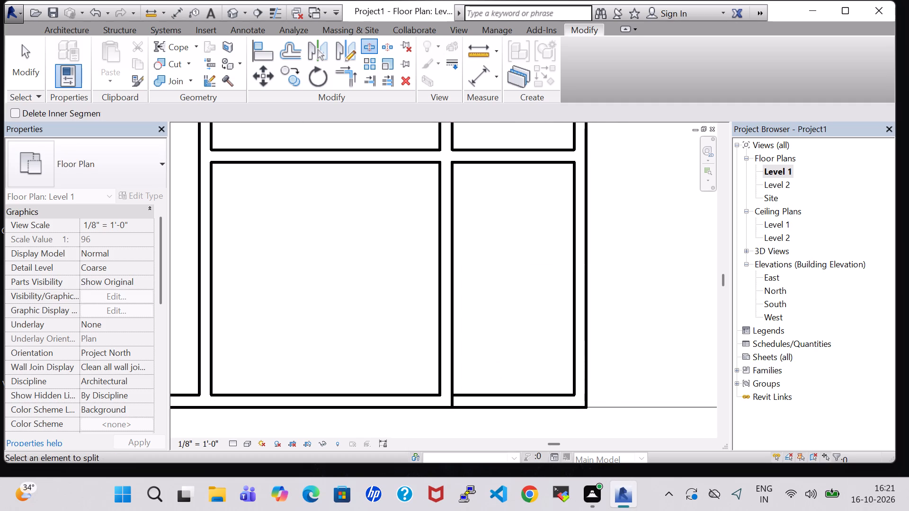
key(Escape)
click(557, 396)
key(Delete)
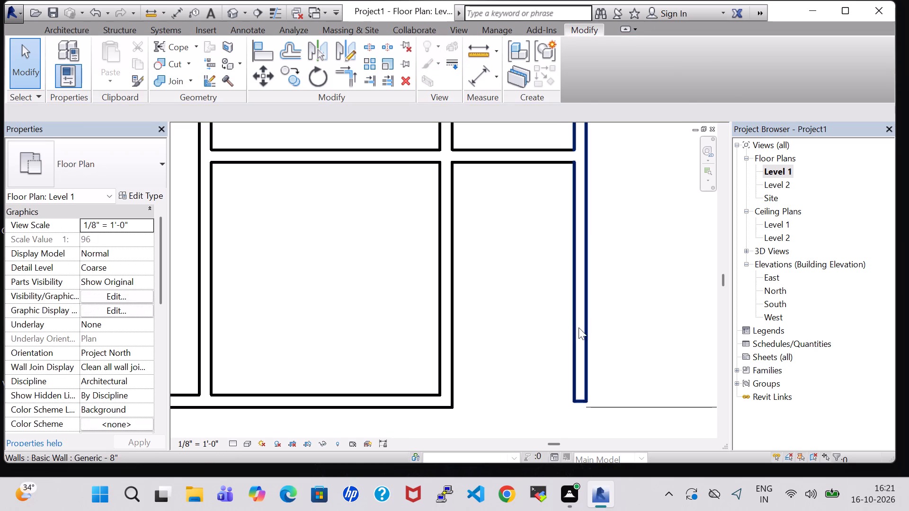
Split the second north-south partition about 4' 4" north of the middle bay's cross wall and delete the segment south of the split.
click(582, 329)
scroll(579, 329, down, 3)
click(370, 47)
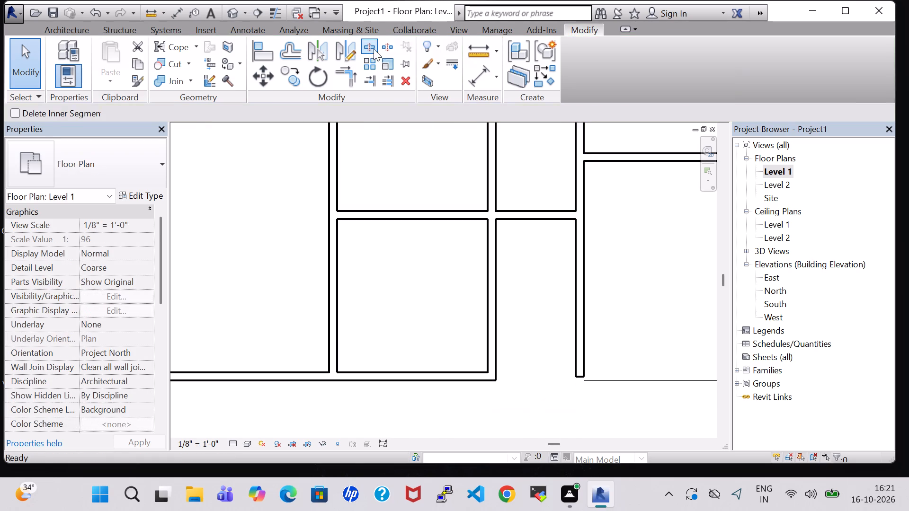
scroll(615, 231, down, 3)
scroll(614, 226, up, 2)
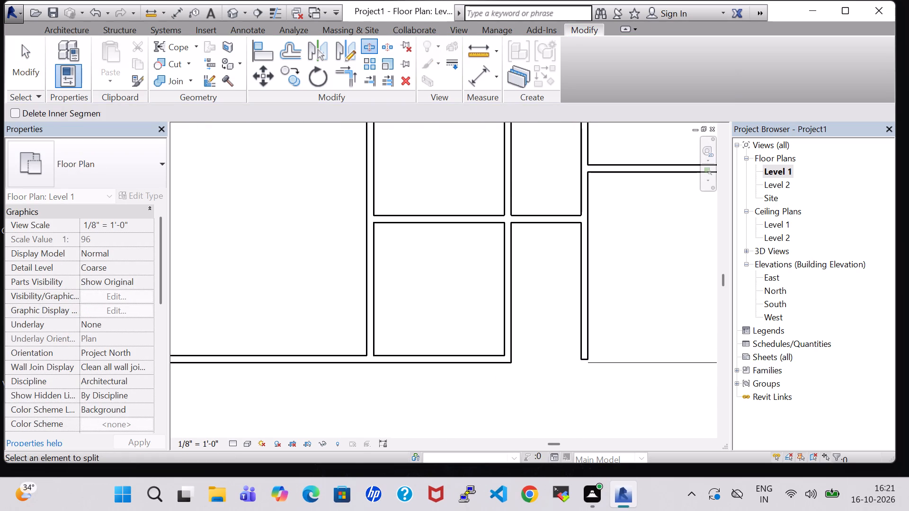
scroll(588, 175, up, 5)
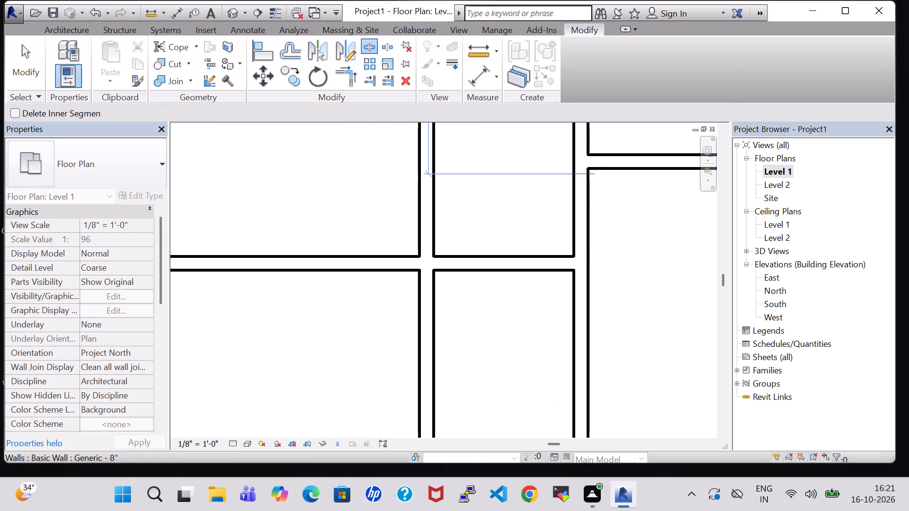
click(579, 171)
key(Up)
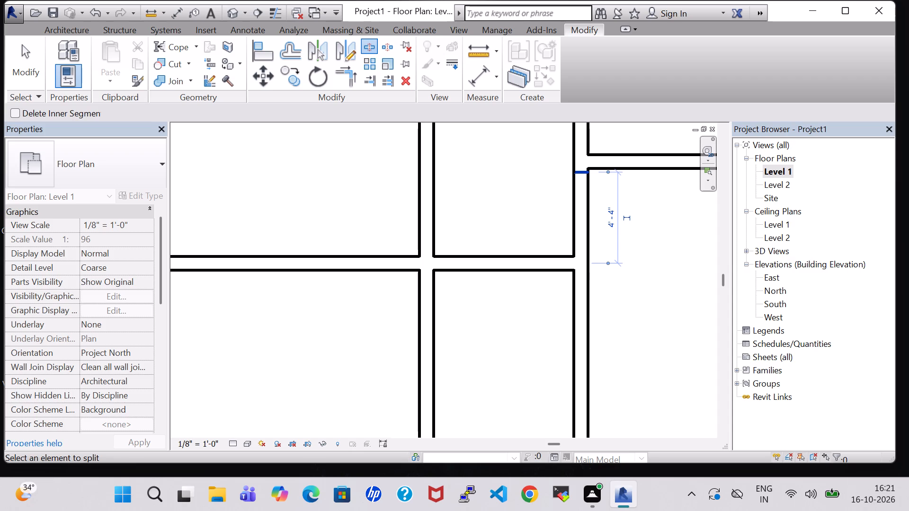
scroll(583, 168, up, 4)
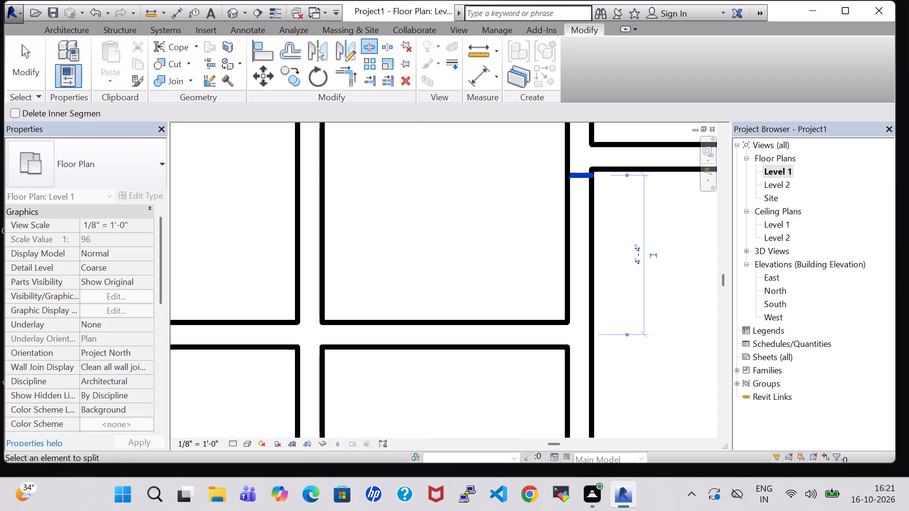
click(583, 171)
key(Delete)
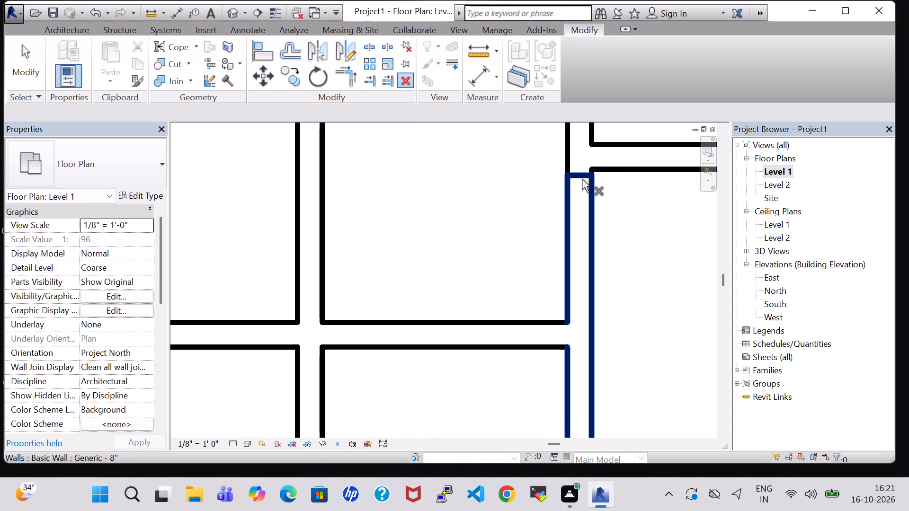
click(582, 180)
key(Delete)
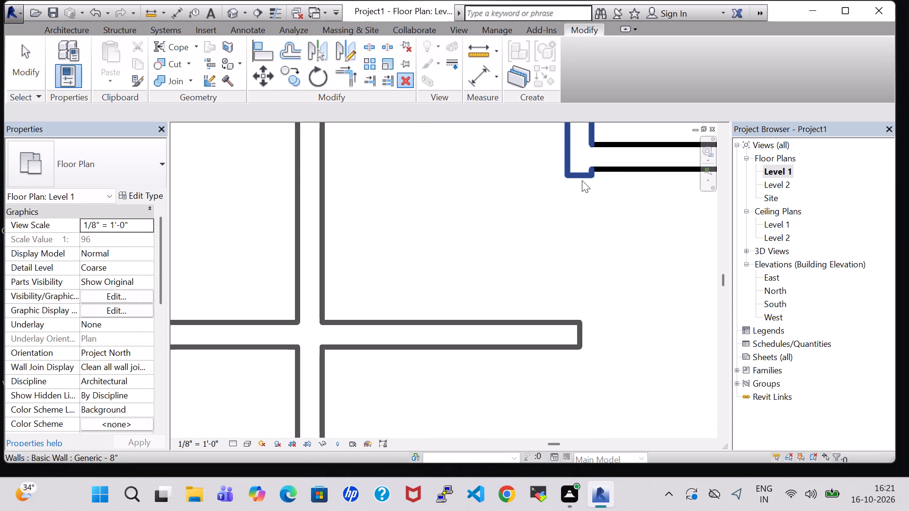
Nudge the remaining second partition segment north so its south end meets the east bay's south wall.
click(582, 179)
key(Up)
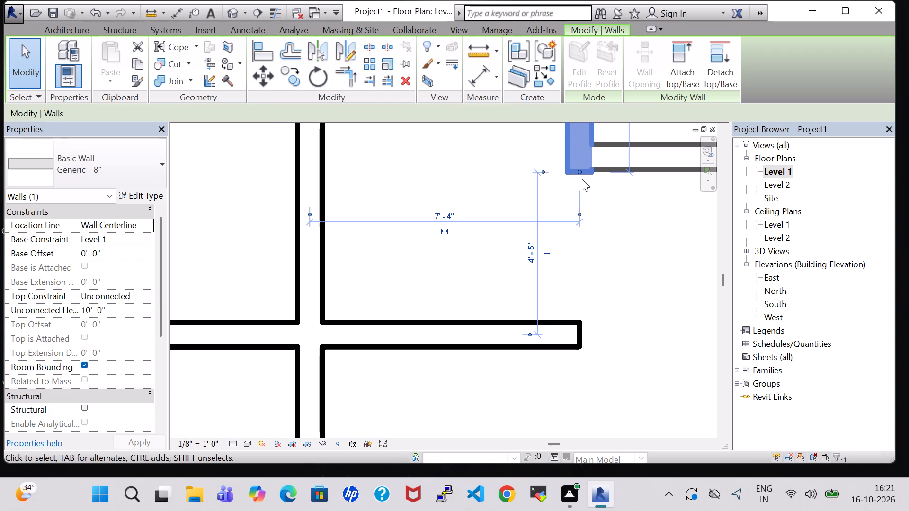
key(Up)
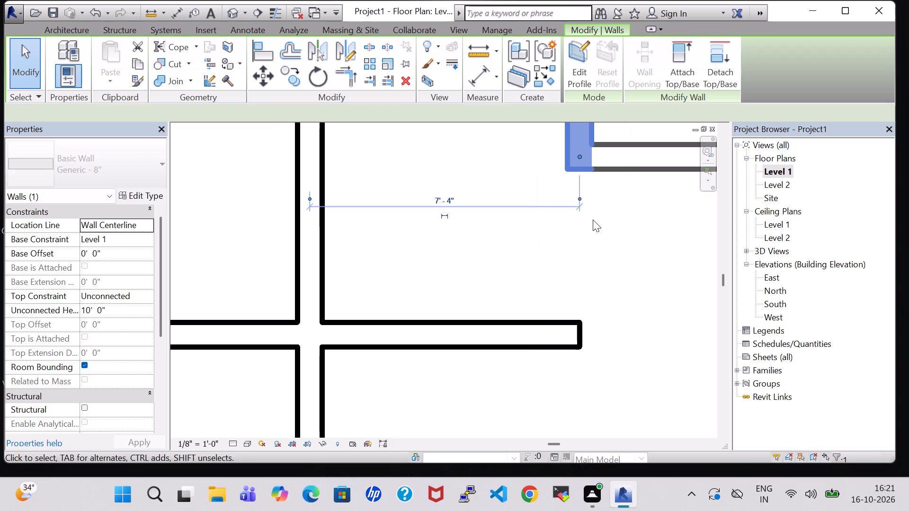
click(593, 220)
Split the middle bay's cross wall at the middle-bay partition's east face and delete the 7' 0" stub east of it.
scroll(593, 220, down, 9)
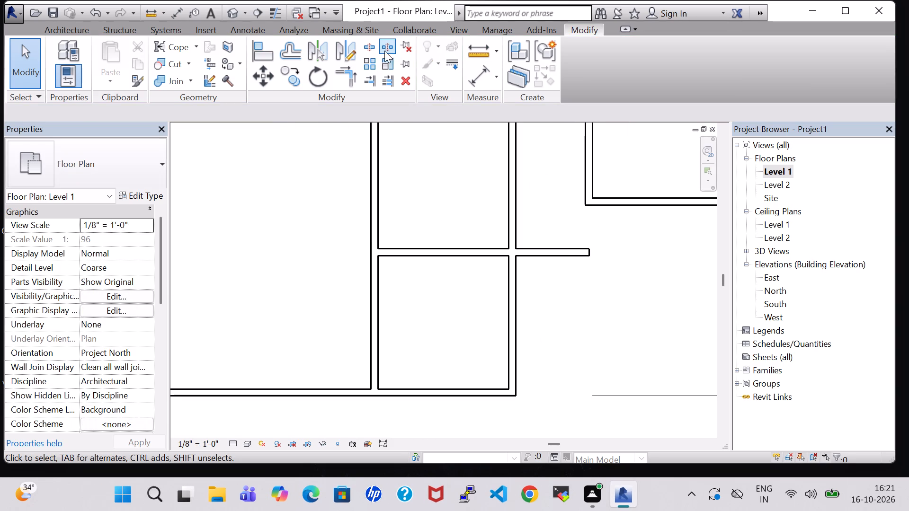
click(366, 43)
scroll(523, 324, up, 7)
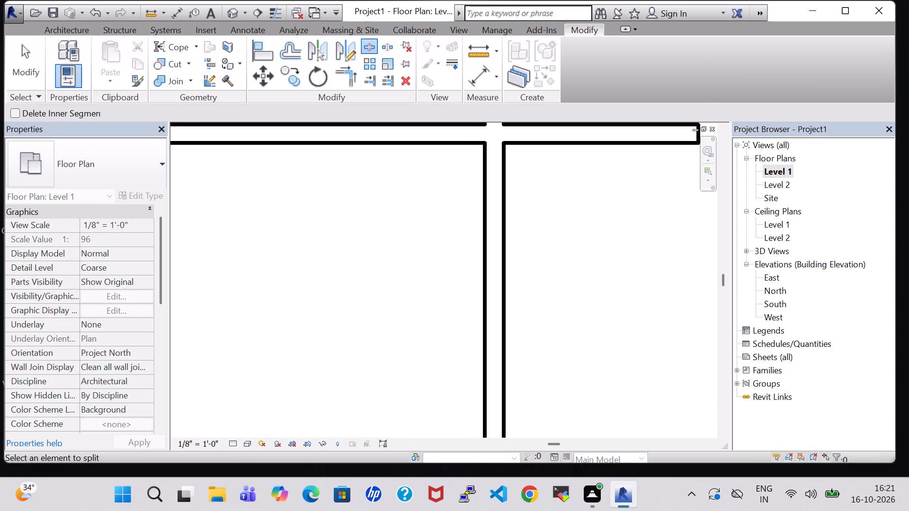
middle_drag(525, 238, 556, 356)
scroll(554, 352, down, 1)
scroll(556, 327, up, 1)
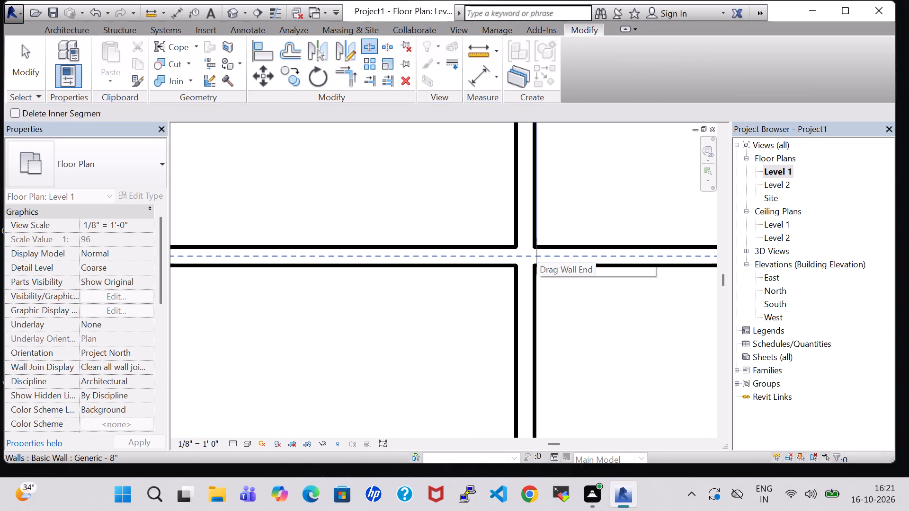
scroll(537, 254, up, 5)
click(533, 253)
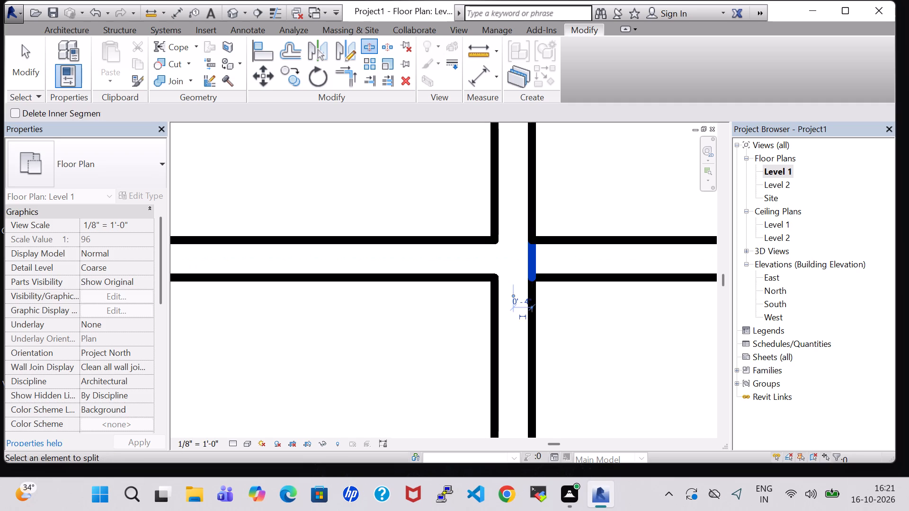
scroll(585, 344, down, 6)
key(Escape)
key(Escape)
click(661, 309)
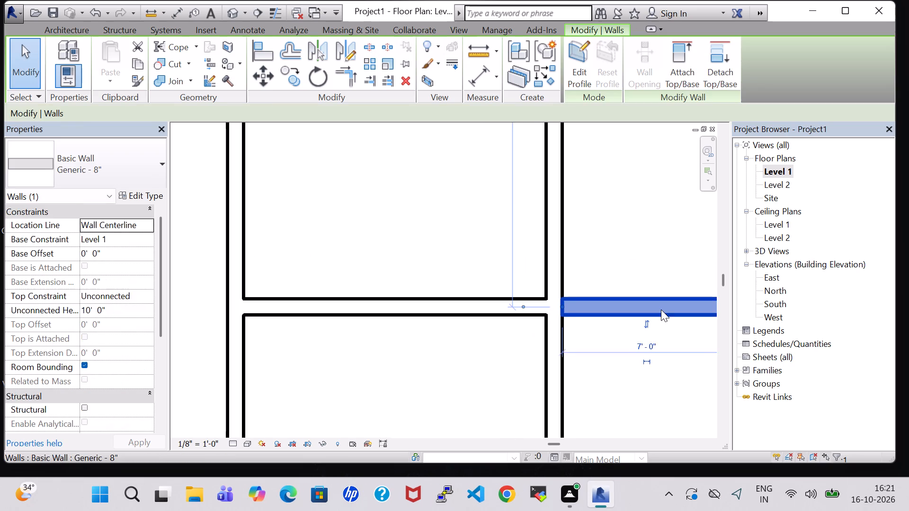
scroll(661, 309, down, 3)
key(Delete)
Draw a room separation line about 7' 4" long from the shortened south wall's east corner to the existing separation line's west end.
scroll(657, 325, down, 3)
middle_drag(657, 325, 643, 323)
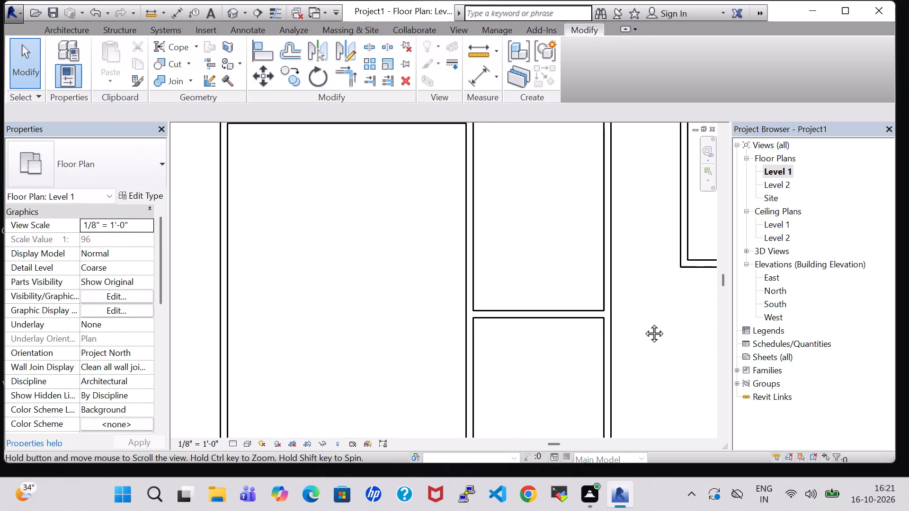
middle_drag(643, 323, 592, 314)
scroll(602, 310, down, 6)
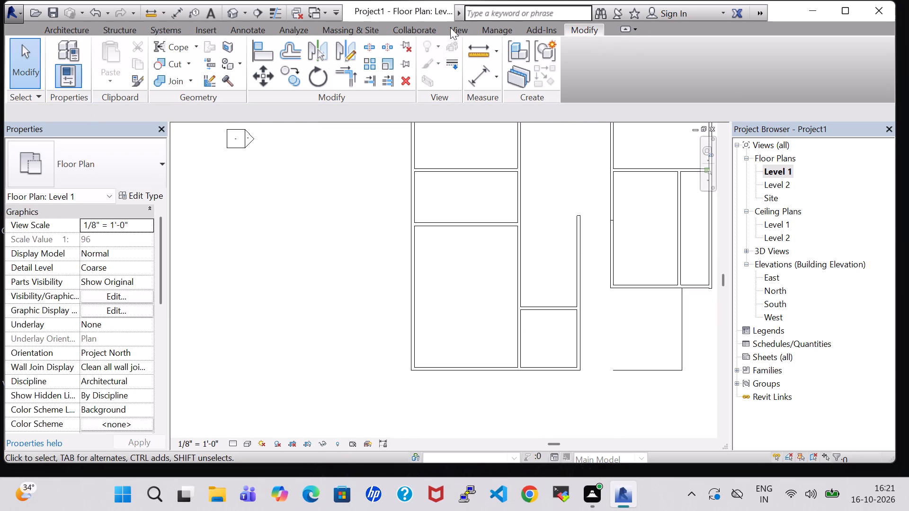
click(81, 34)
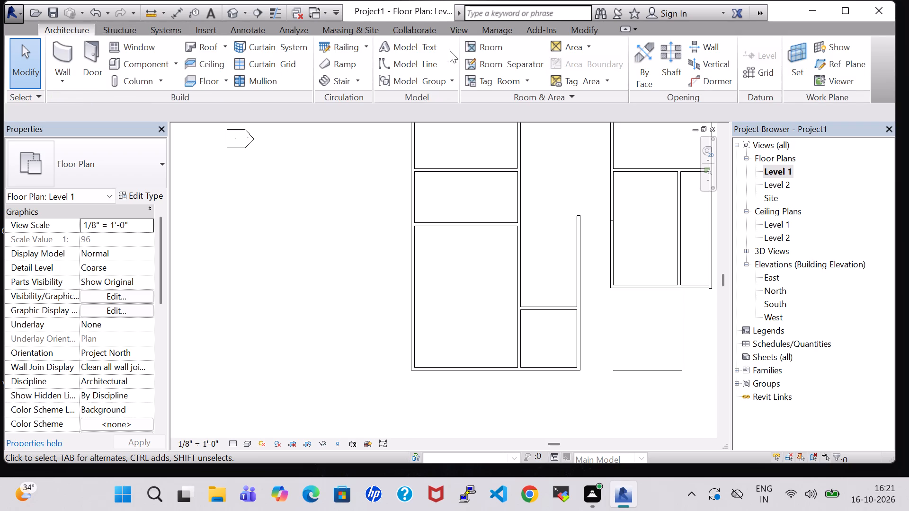
click(488, 59)
scroll(599, 367, up, 3)
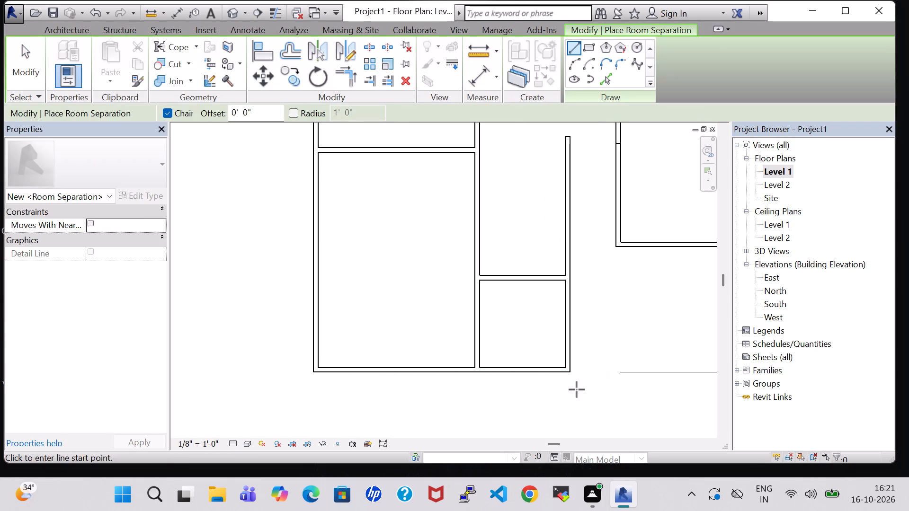
click(570, 372)
scroll(658, 364, down, 3)
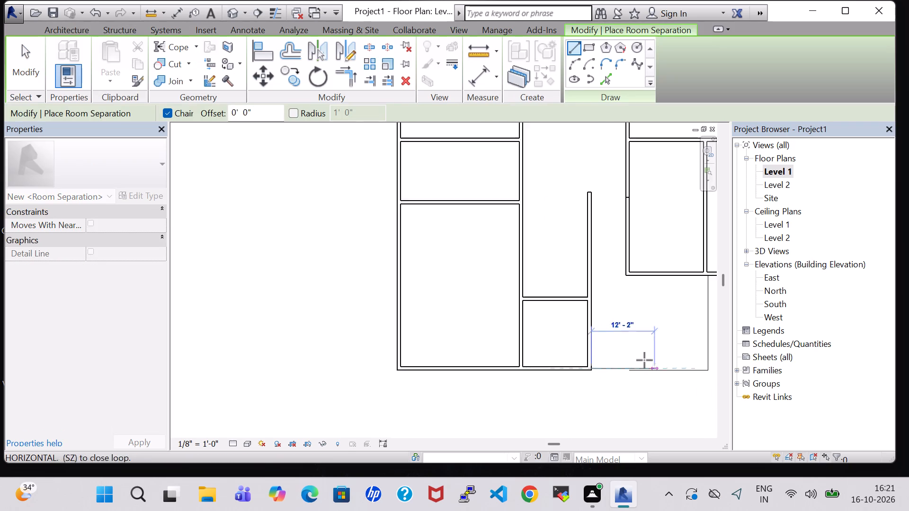
scroll(644, 360, up, 3)
key(Escape)
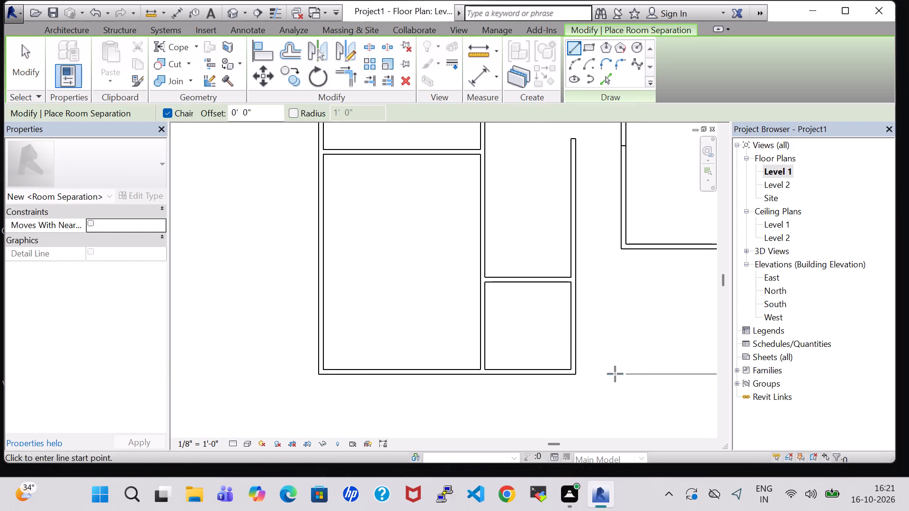
scroll(584, 377, up, 10)
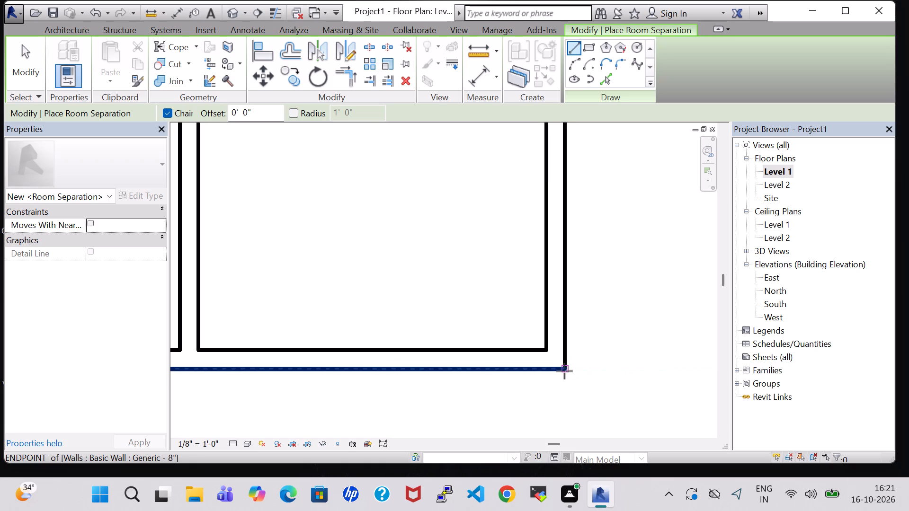
click(564, 371)
middle_drag(650, 377, 552, 374)
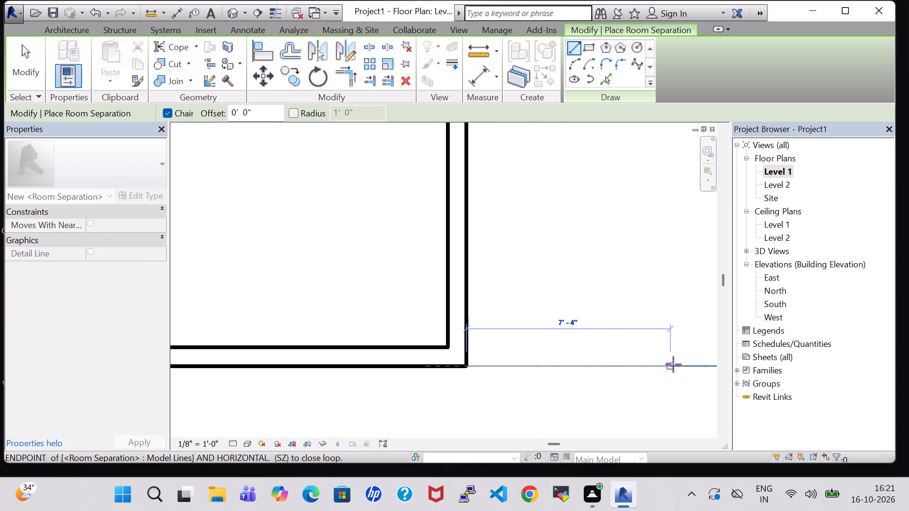
click(672, 368)
scroll(671, 368, down, 8)
scroll(609, 294, up, 1)
middle_drag(609, 294, 474, 294)
scroll(477, 292, down, 2)
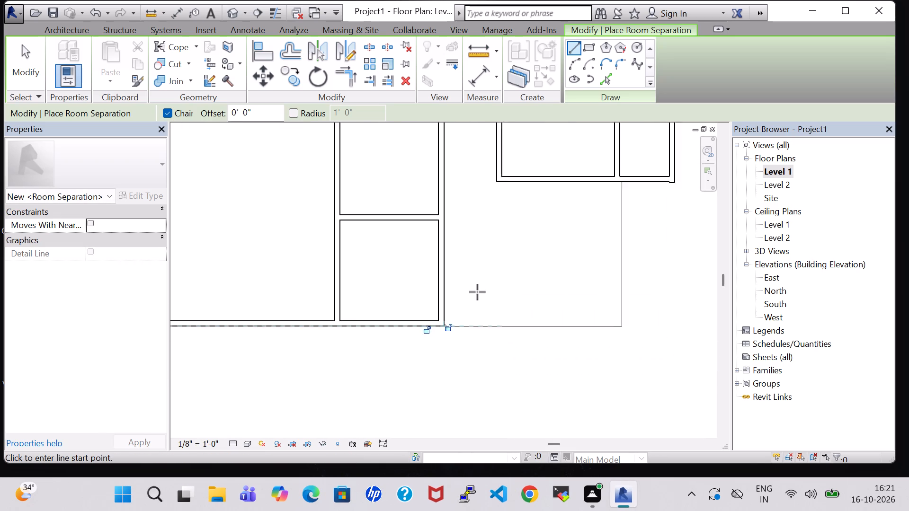
scroll(477, 292, down, 1)
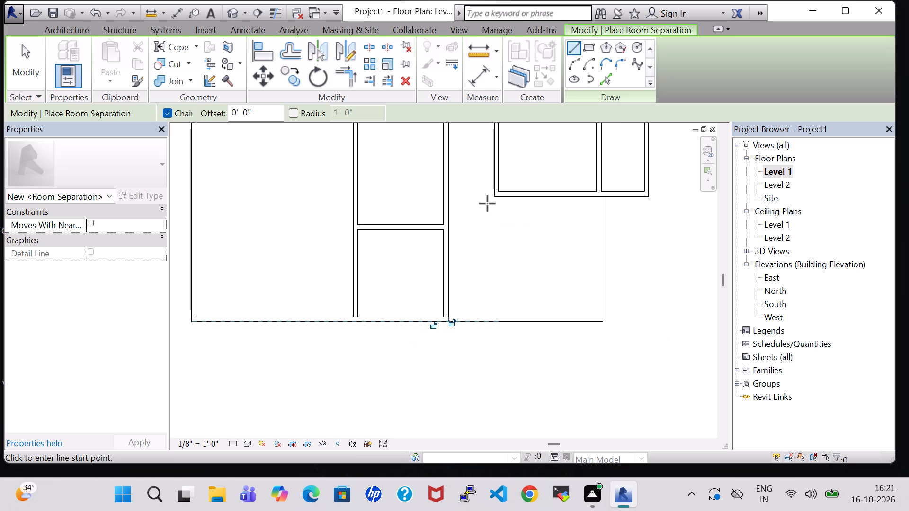
key(Escape)
middle_drag(488, 204, 508, 246)
key(Escape)
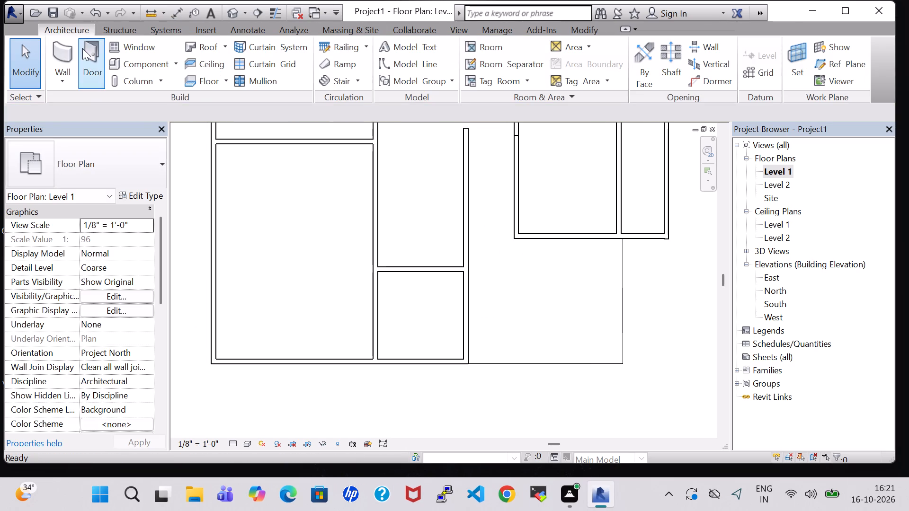
Draw a 10' high Generic - 8" wall about 7' 4" long from the east bay's south wall west to the middle-bay partition.
click(66, 49)
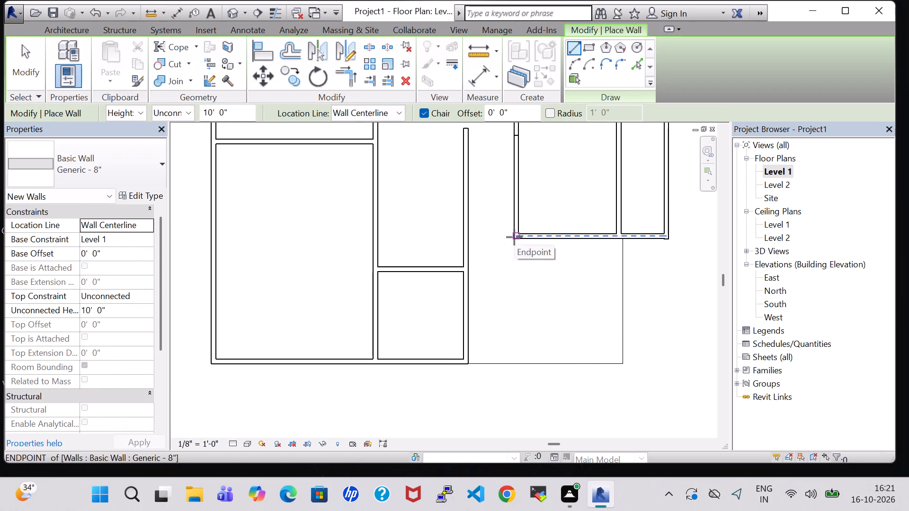
click(514, 237)
click(472, 236)
scroll(543, 261, down, 1)
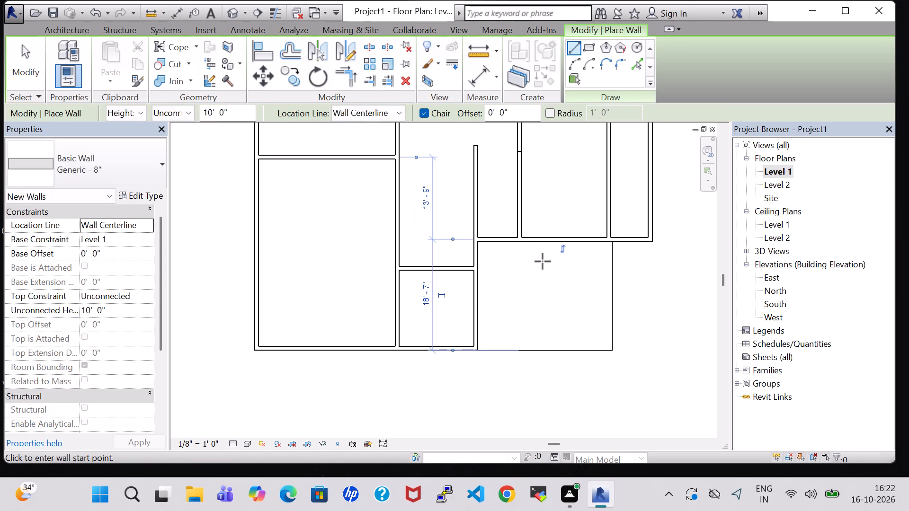
scroll(564, 222, down, 3)
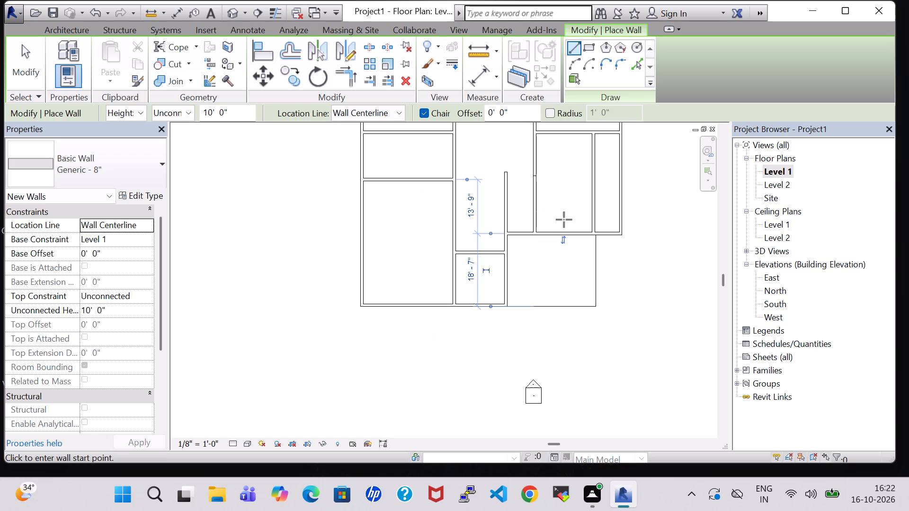
key(Escape)
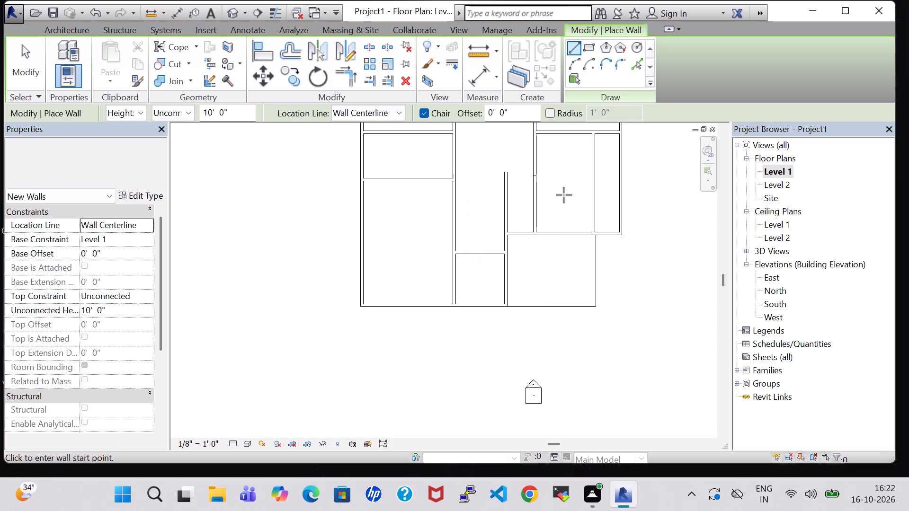
key(Escape)
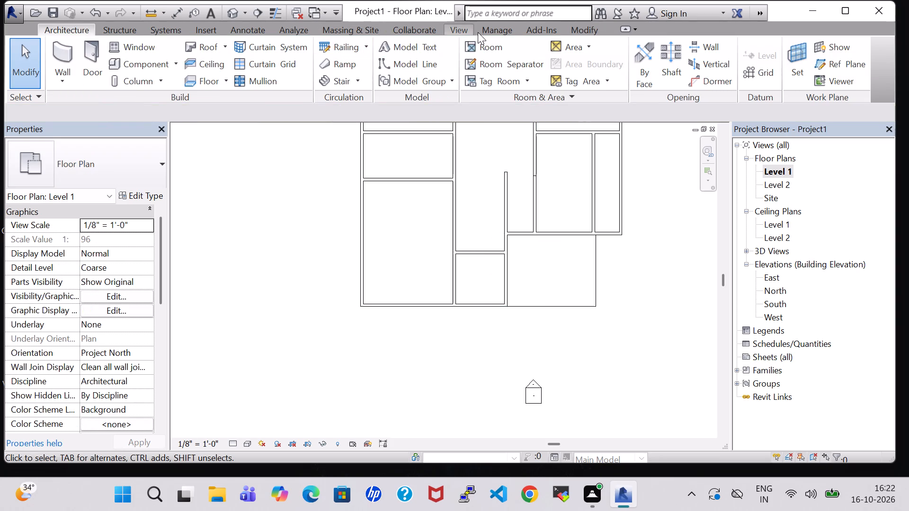
Split the second north-south partition at the south face of the east bay's cross wall.
click(571, 30)
click(368, 40)
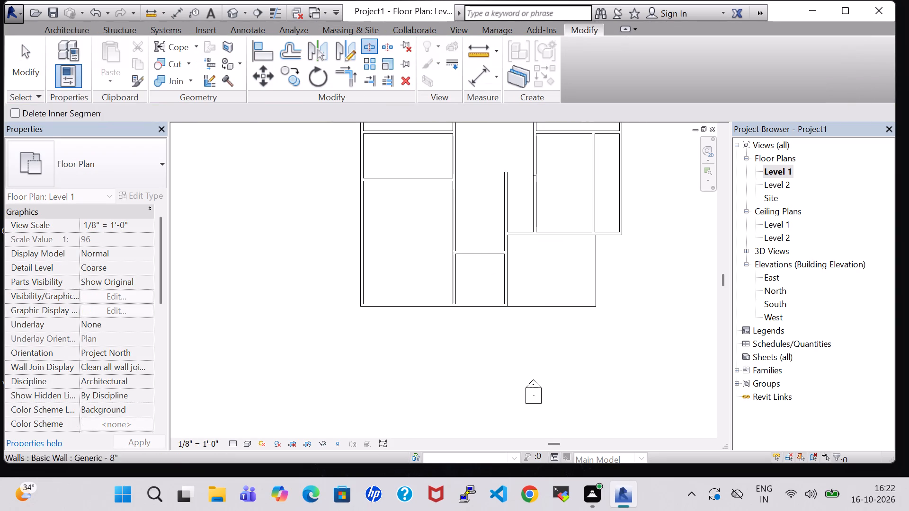
scroll(582, 193, up, 4)
middle_drag(547, 154, 611, 261)
scroll(611, 261, up, 2)
scroll(551, 186, up, 5)
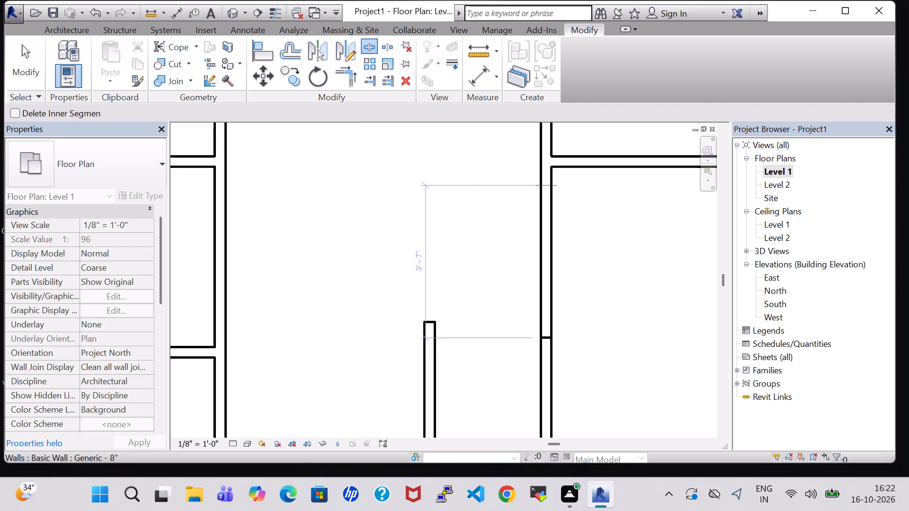
scroll(553, 179, up, 5)
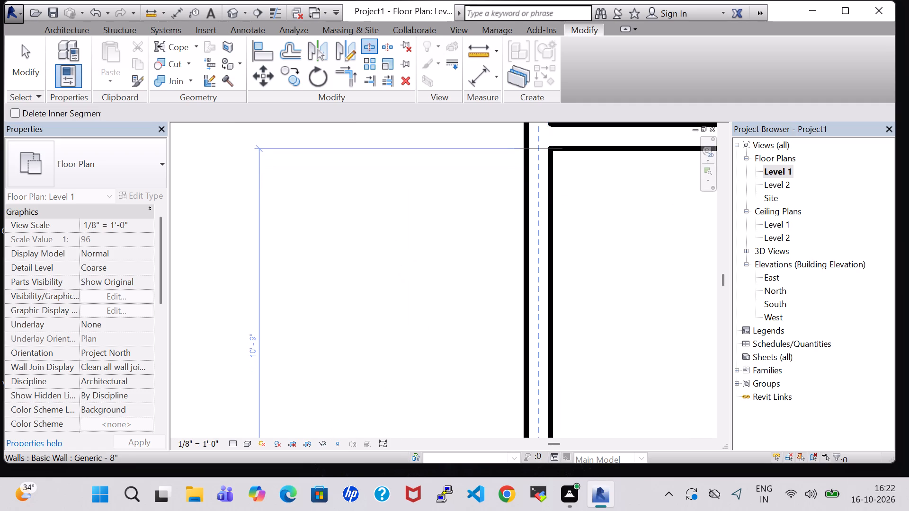
click(539, 150)
Split the second partition just north of the new south wall, then delete the segment above the split and the leftover stub.
scroll(581, 221, down, 6)
middle_drag(629, 313, 627, 249)
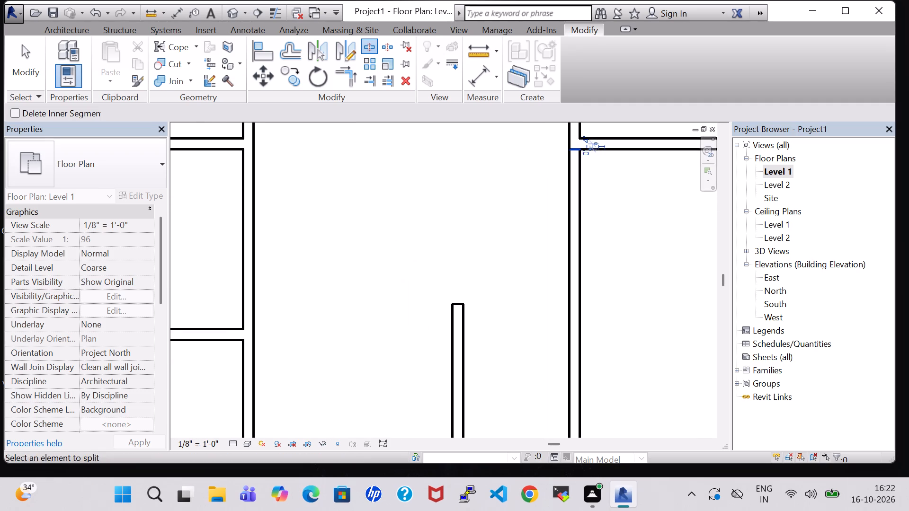
middle_drag(662, 395, 628, 238)
scroll(543, 380, up, 4)
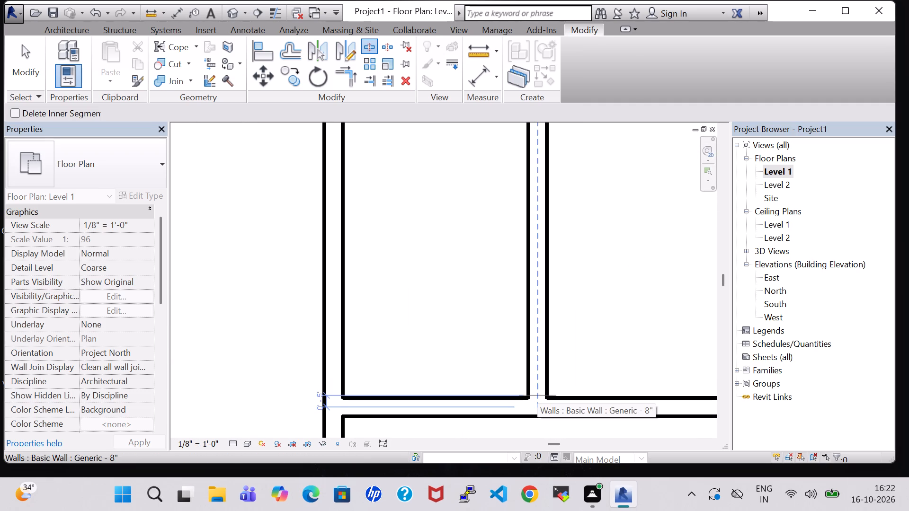
click(537, 395)
key(Escape)
key(Escape)
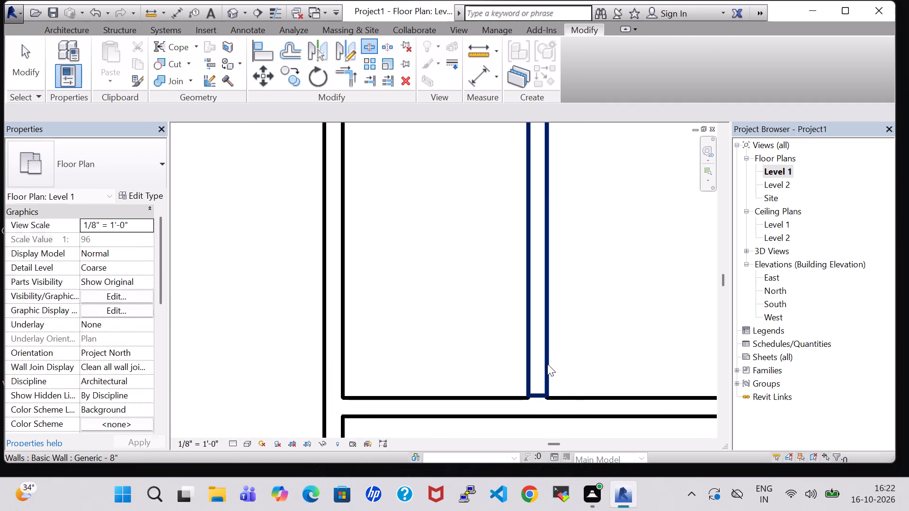
click(546, 364)
key(Delete)
scroll(546, 364, down, 6)
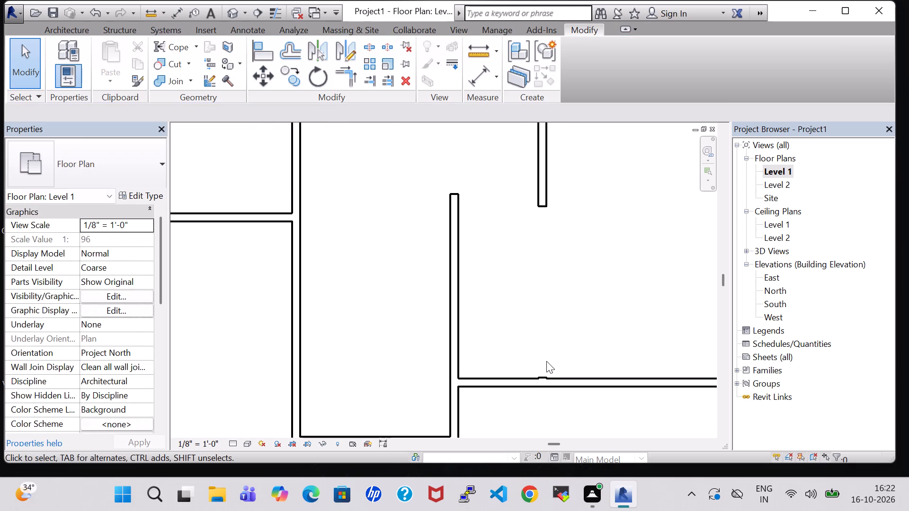
click(546, 379)
key(Delete)
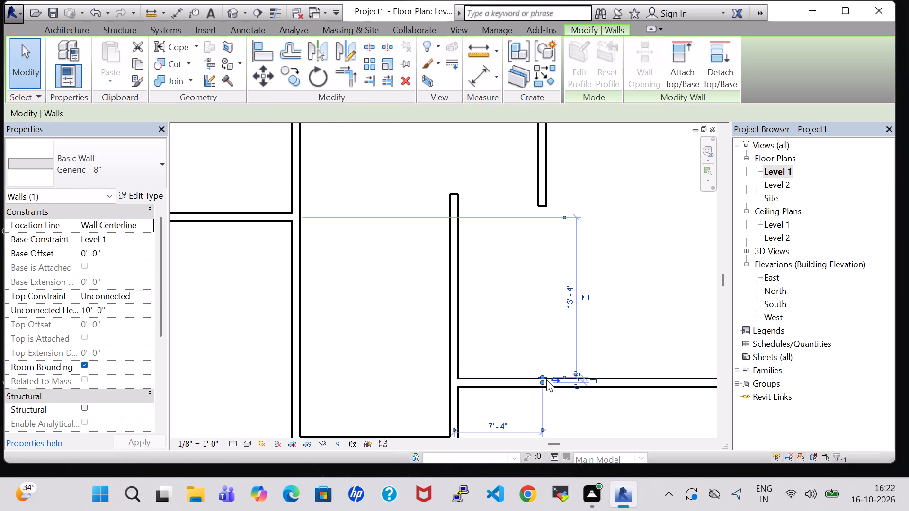
scroll(560, 334, down, 3)
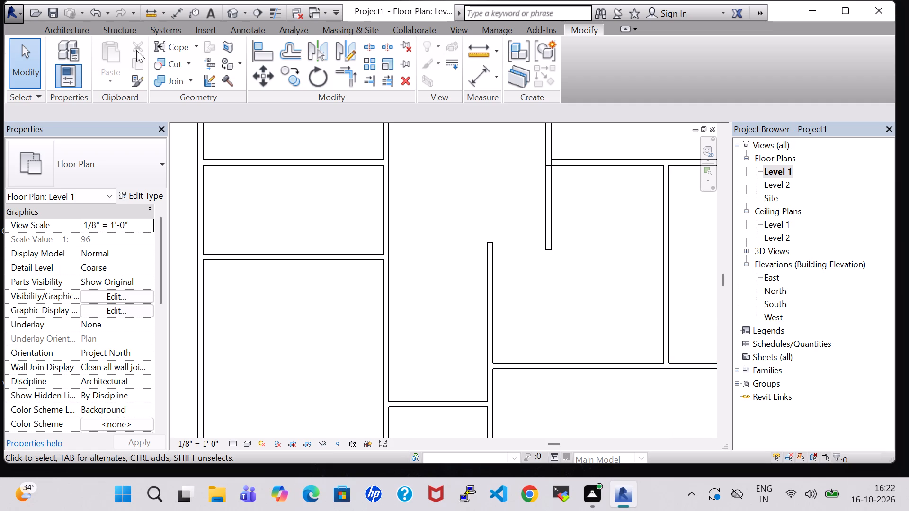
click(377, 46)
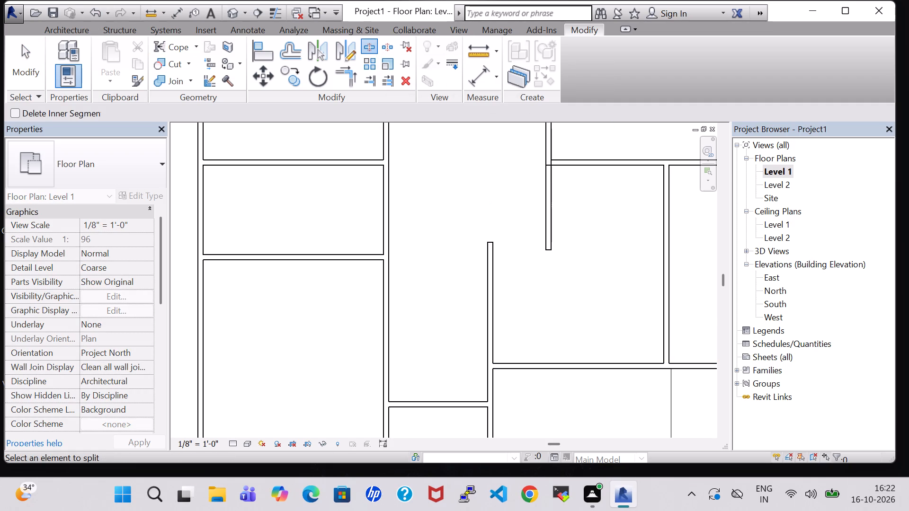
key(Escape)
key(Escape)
Delete the second partition's remaining segment hanging south of the east bay's cross wall.
click(555, 214)
key(Delete)
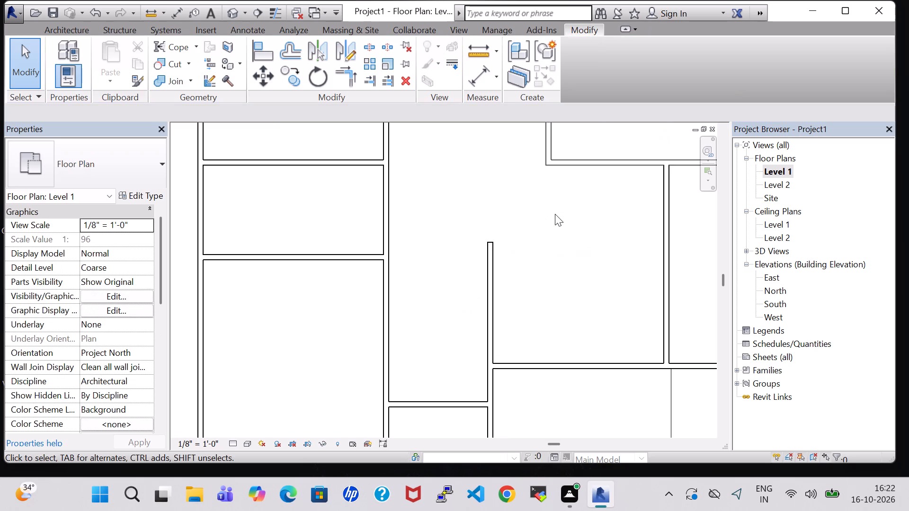
Split the first north-south partition at the north face of the west bay's southern cross wall.
scroll(555, 214, down, 1)
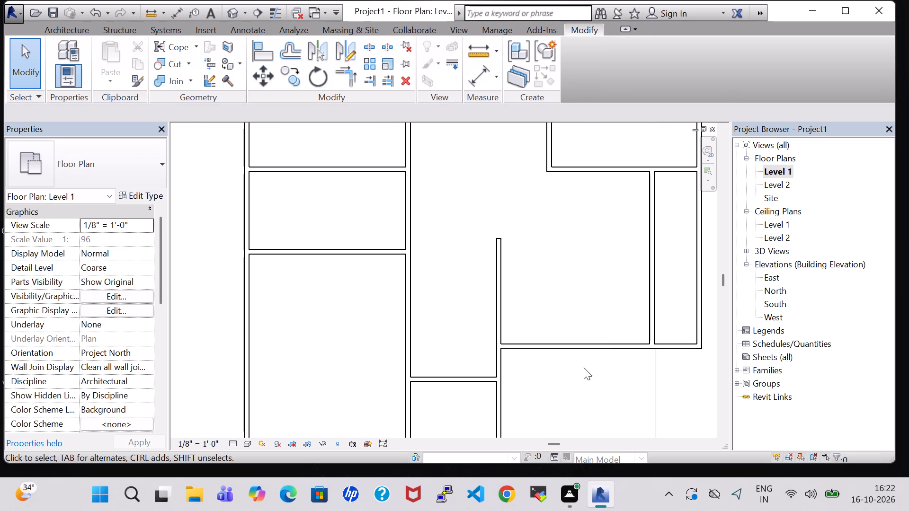
middle_drag(582, 209, 590, 311)
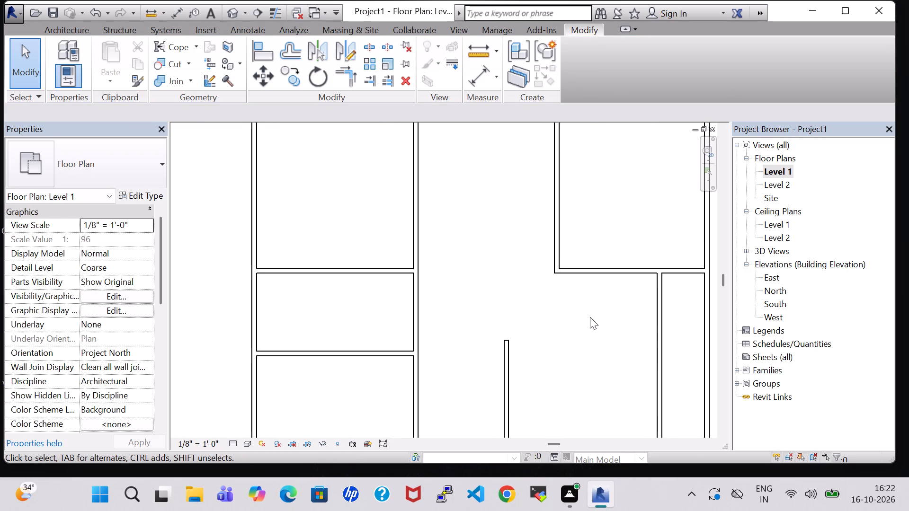
middle_drag(452, 212, 501, 217)
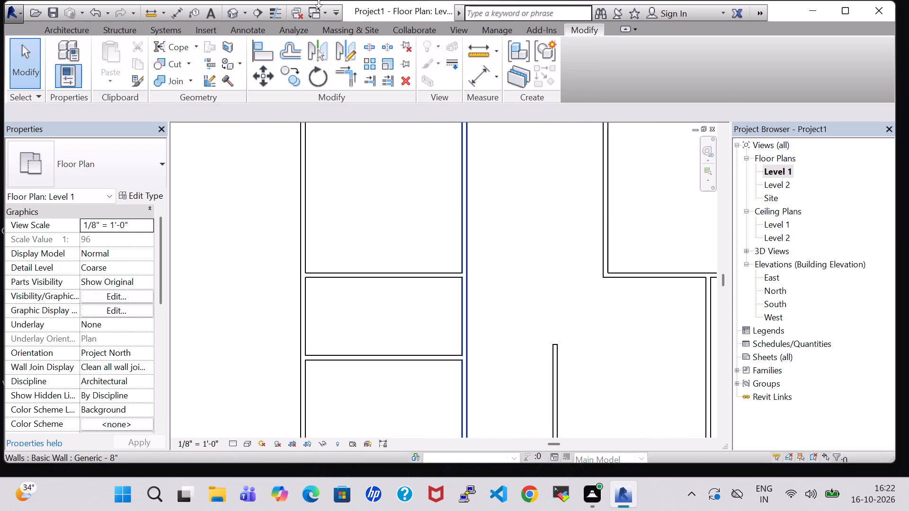
click(369, 48)
middle_drag(488, 355, 499, 316)
scroll(499, 316, down, 1)
scroll(499, 315, up, 8)
middle_click(499, 315)
scroll(499, 315, up, 1)
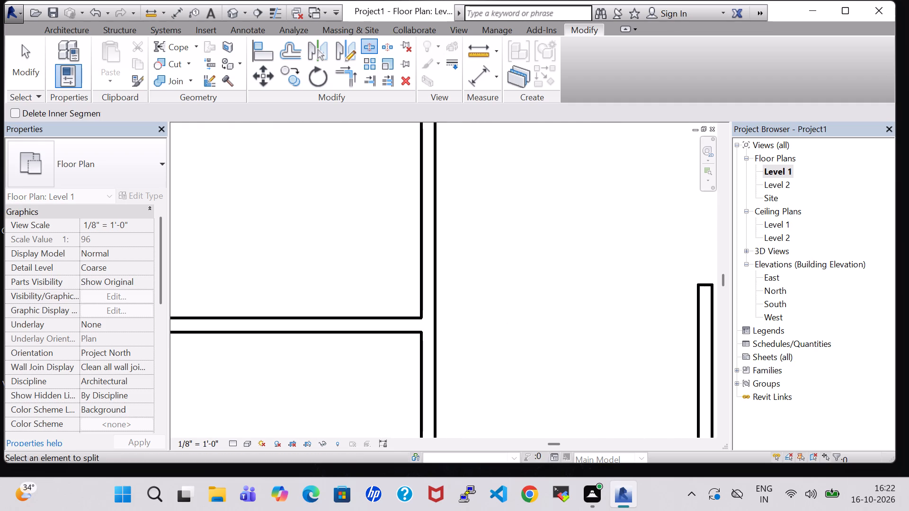
middle_drag(529, 320, 622, 327)
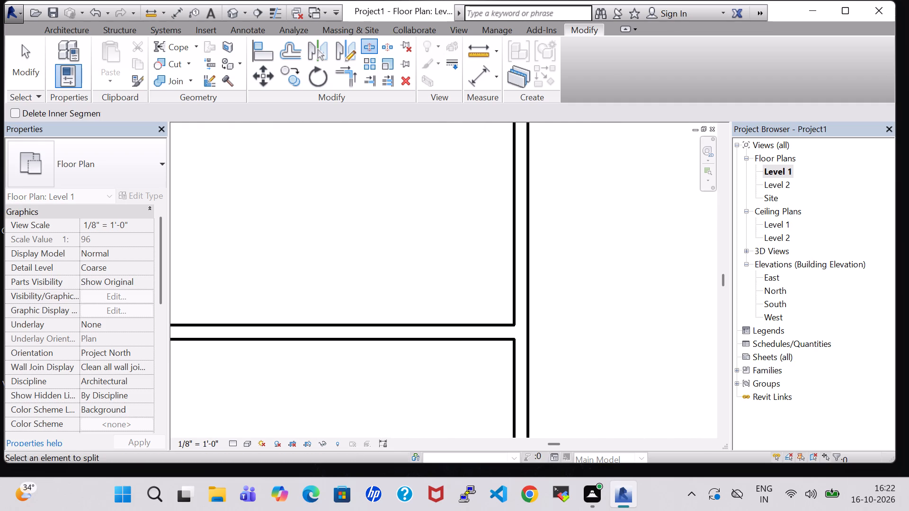
scroll(599, 309, up, 3)
click(481, 334)
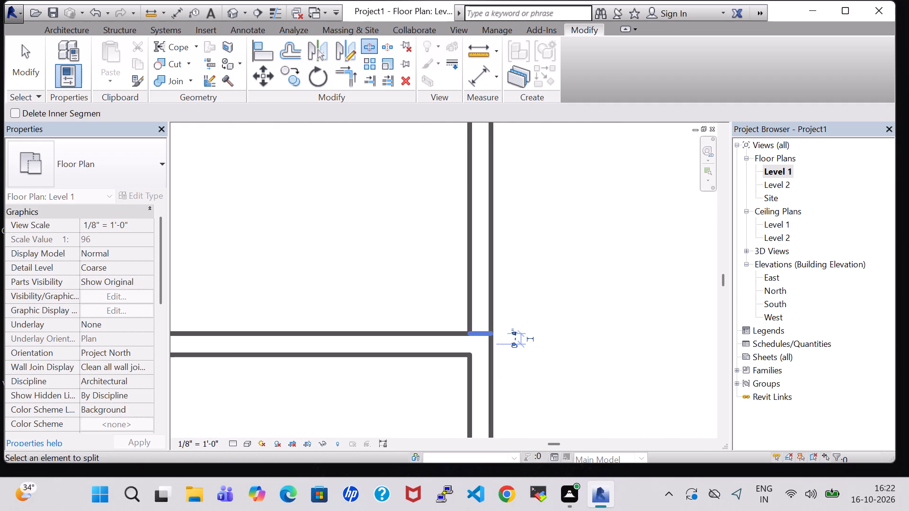
Split the first partition just below the west bay's northern cross wall and delete the segment between the two cross walls.
scroll(489, 326, down, 9)
scroll(489, 278, up, 3)
middle_drag(489, 278, 545, 411)
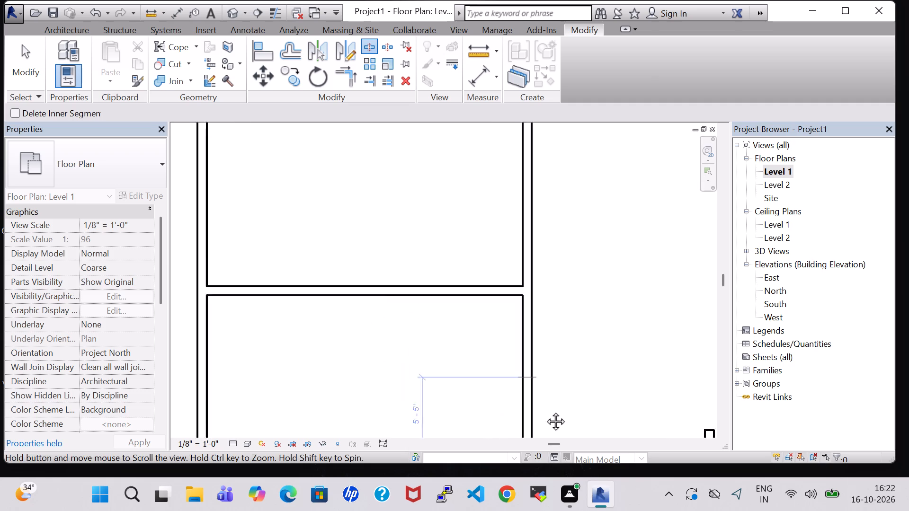
middle_drag(545, 411, 548, 422)
scroll(548, 422, up, 6)
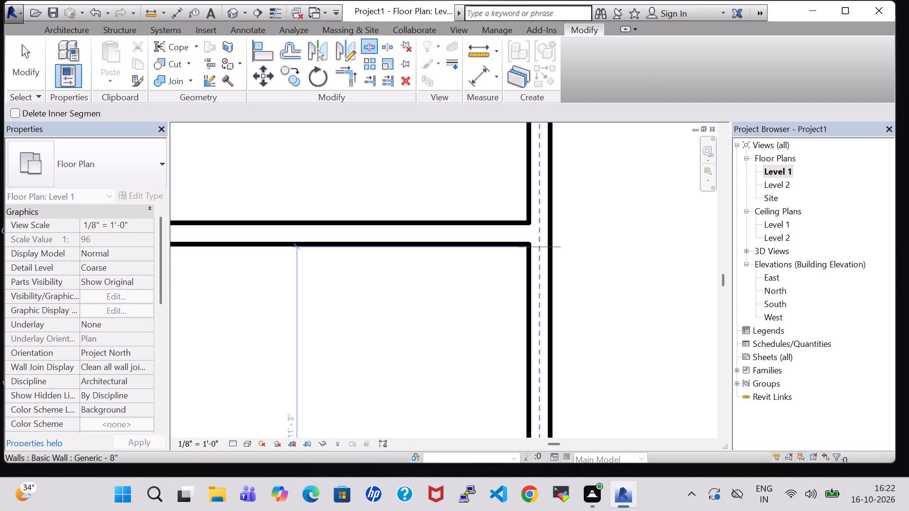
click(539, 246)
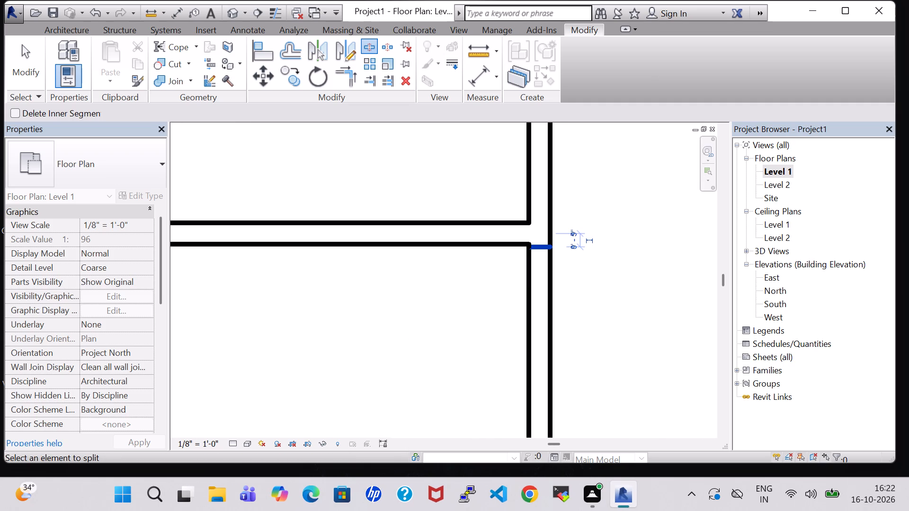
key(Escape)
key(Escape)
click(537, 290)
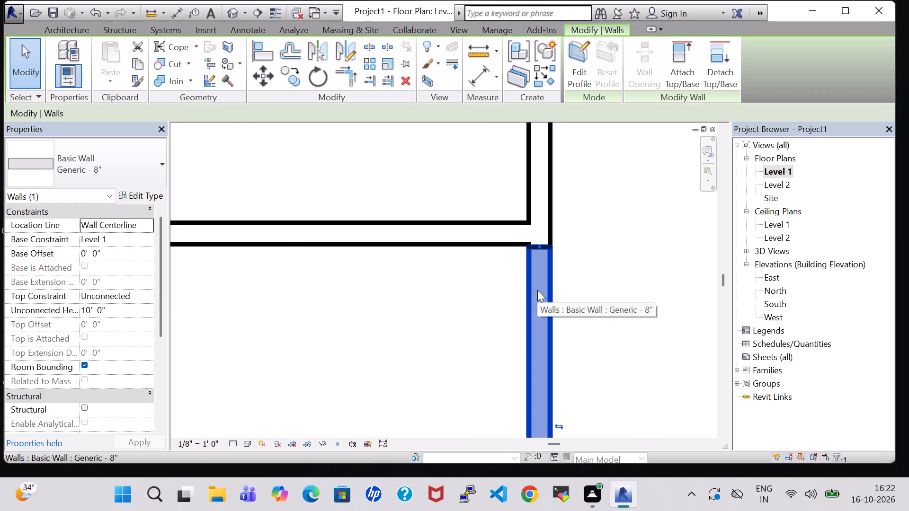
key(Delete)
Nudge the first partition's upper segment north so its south end meets the west bay's northern cross wall.
click(544, 249)
key(Up)
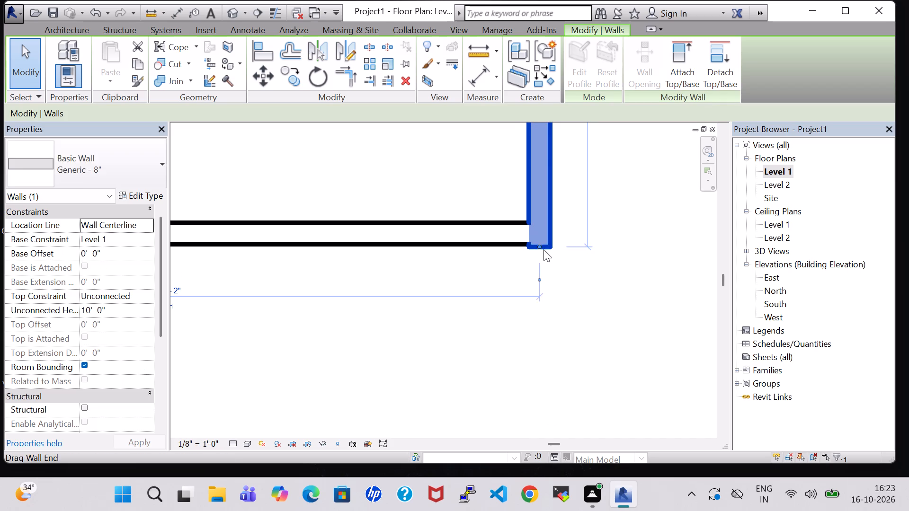
click(559, 280)
Review the overall Level 1 floor plan layout, from the north rooms down to the open southeast area.
scroll(559, 280, down, 8)
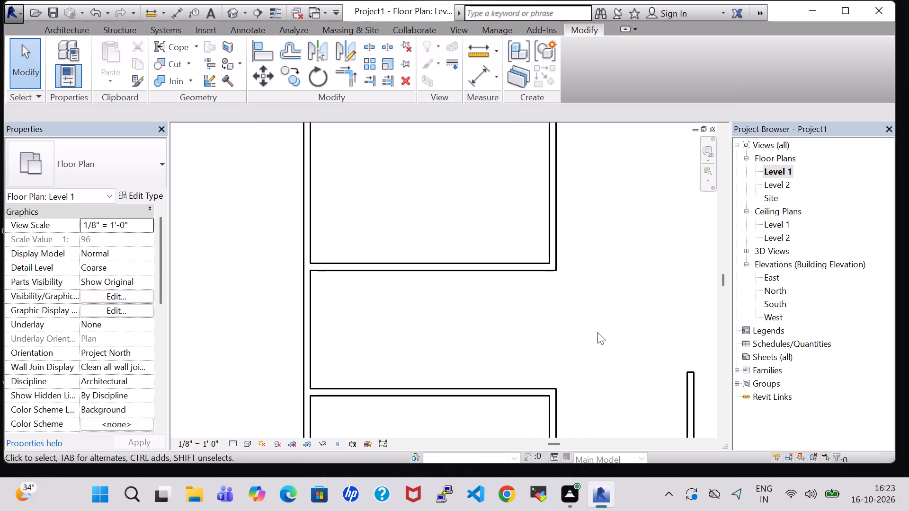
middle_drag(597, 332, 588, 334)
scroll(588, 334, down, 2)
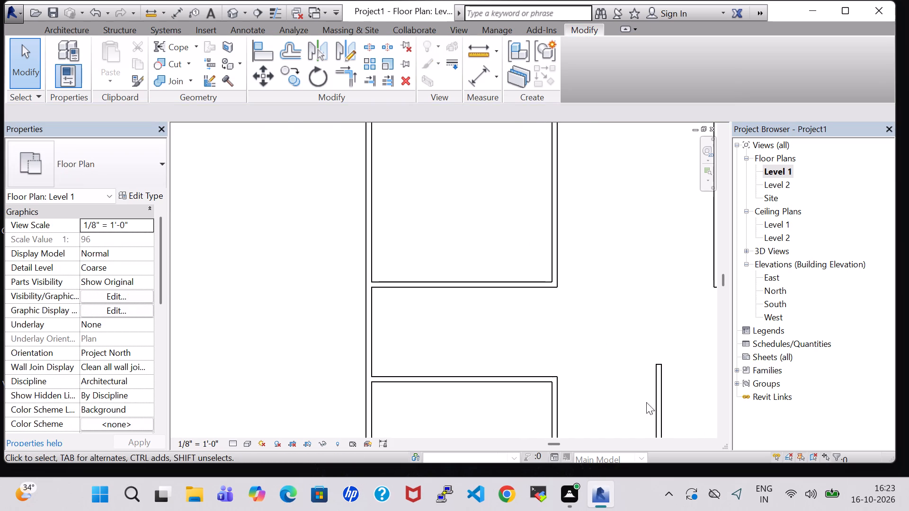
scroll(412, 153, down, 1)
scroll(612, 208, down, 2)
middle_drag(612, 213, 534, 317)
scroll(612, 213, down, 1)
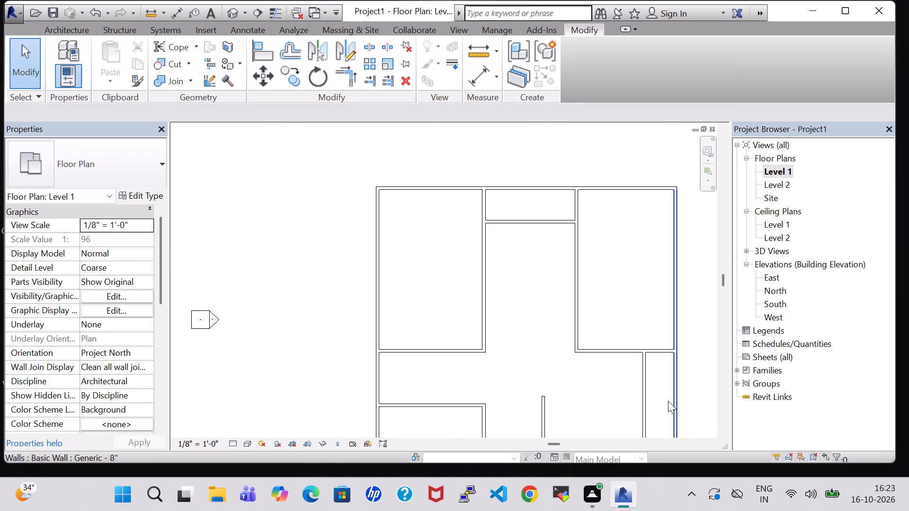
scroll(543, 350, down, 2)
middle_drag(543, 350, 486, 280)
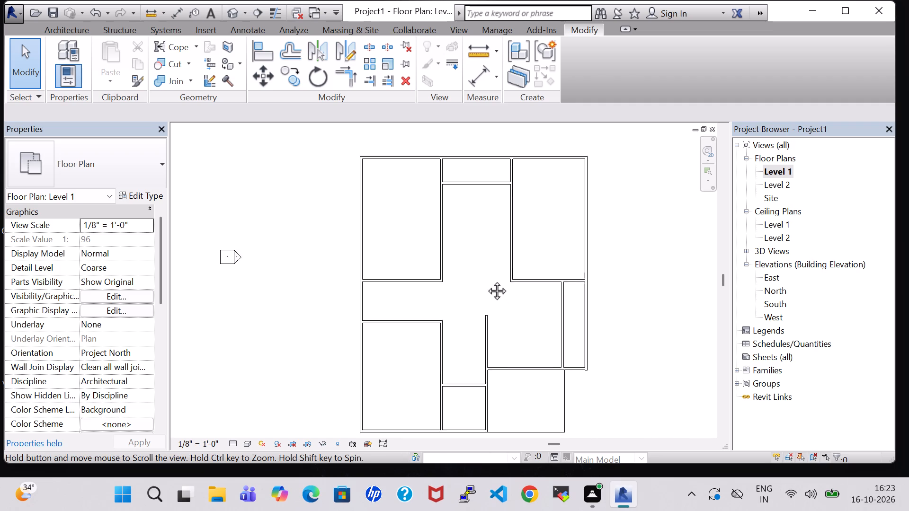
middle_drag(486, 280, 476, 267)
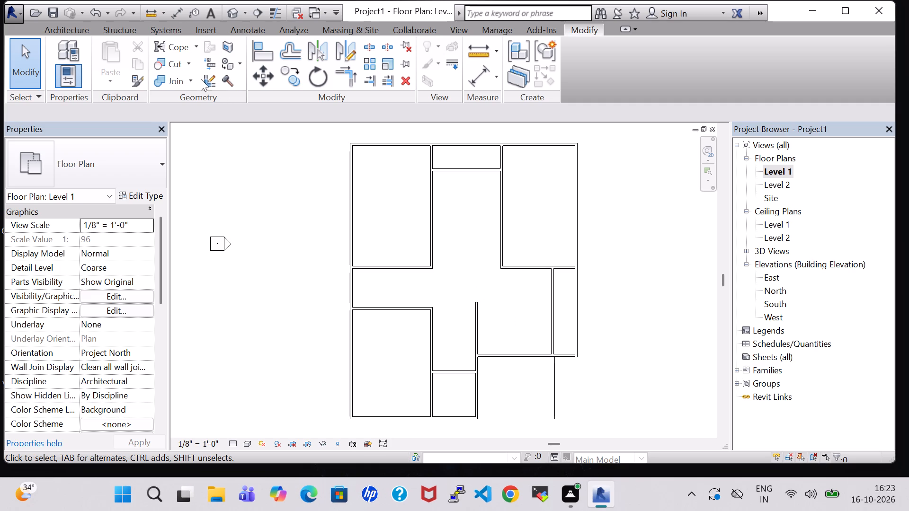
Draw a 12'-0" north-south wall between the west bay's two cross walls, about 15'-2" east of the exterior west wall.
click(72, 29)
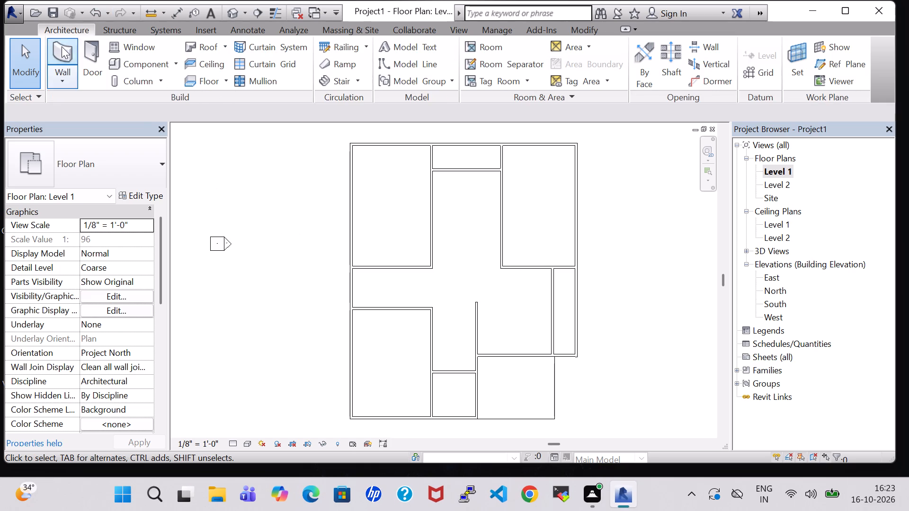
click(63, 51)
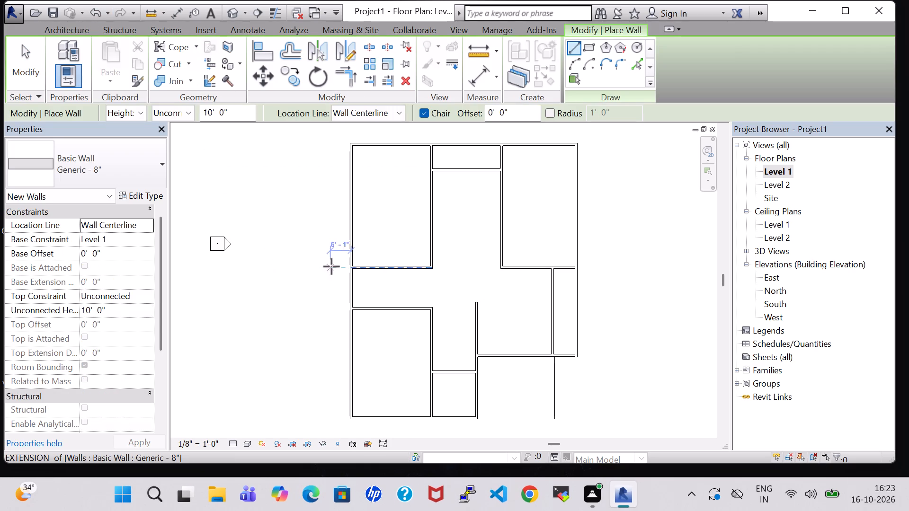
scroll(403, 274, up, 3)
click(403, 264)
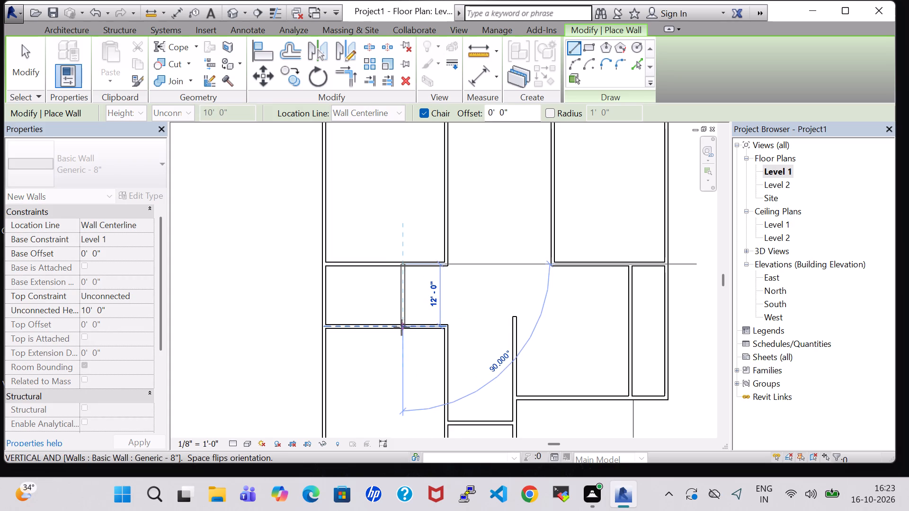
scroll(401, 327, up, 4)
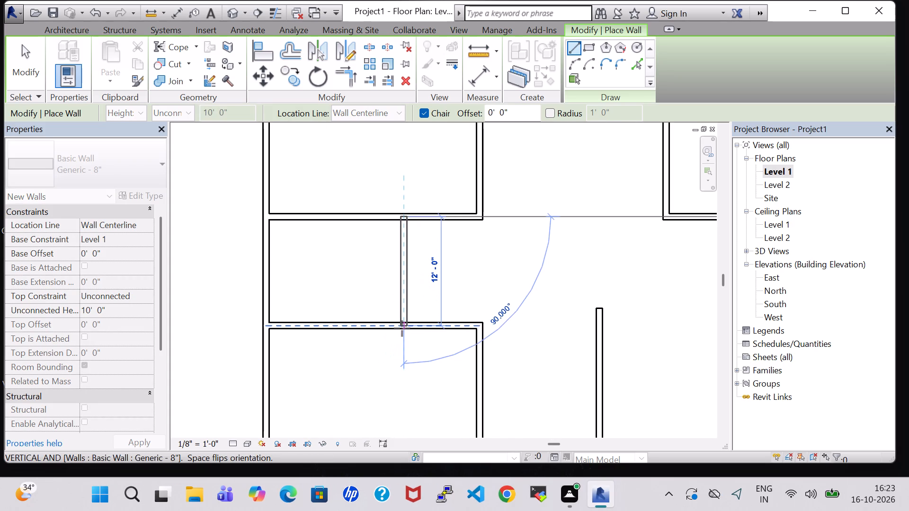
click(399, 328)
scroll(481, 329, down, 2)
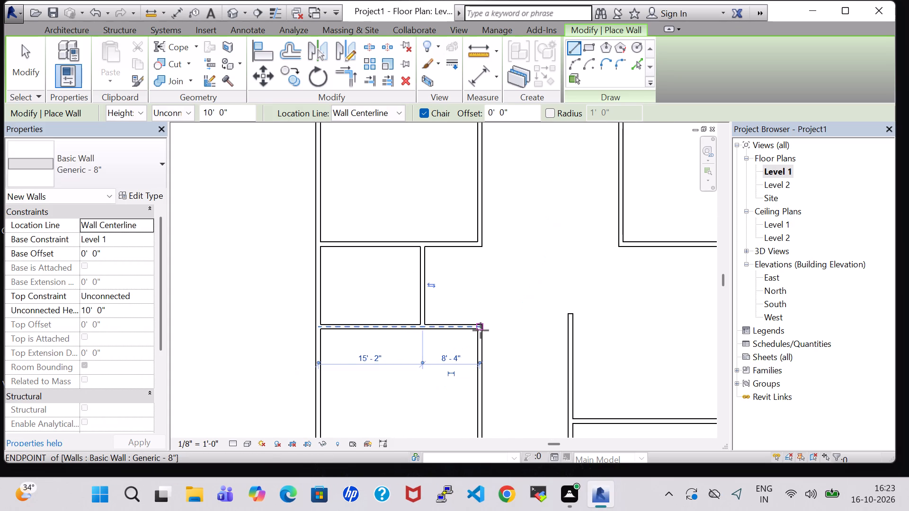
key(Escape)
key(Escape)
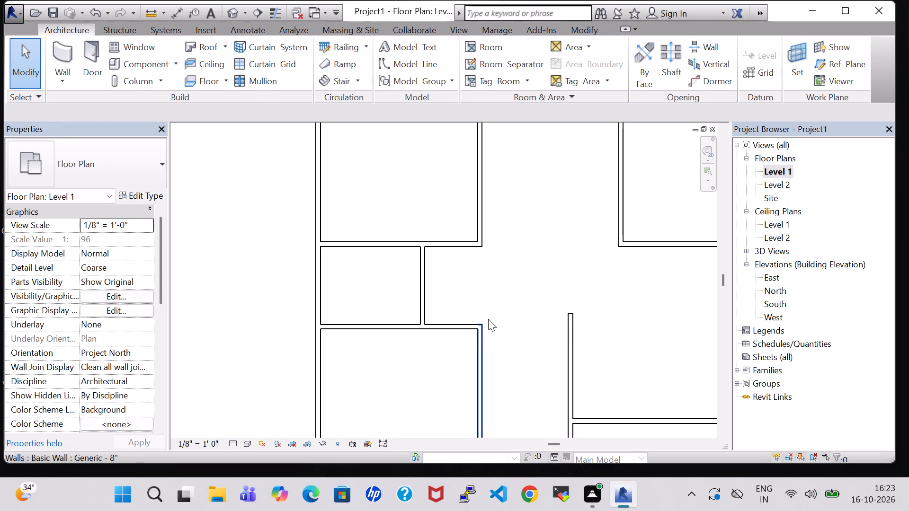
Start the Door command to load a family and open the Doors folder of the US Imperial library.
scroll(491, 311, down, 4)
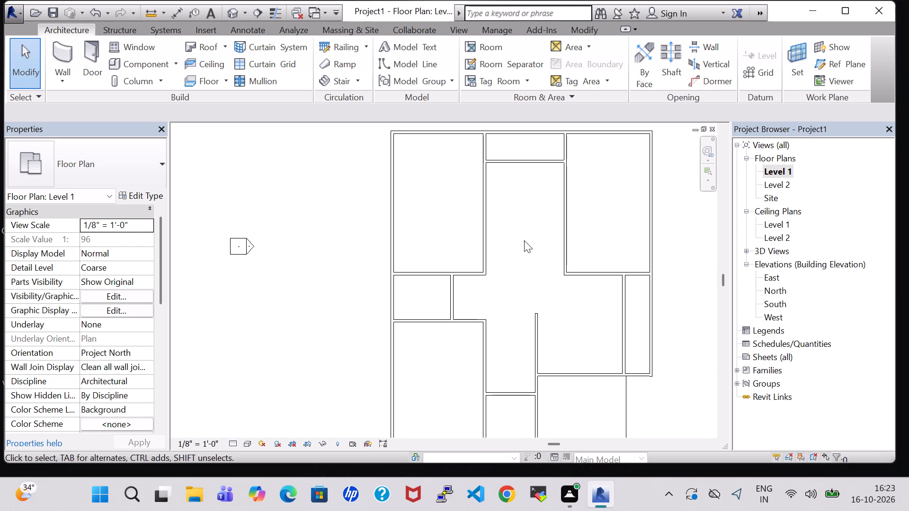
middle_drag(524, 240, 499, 312)
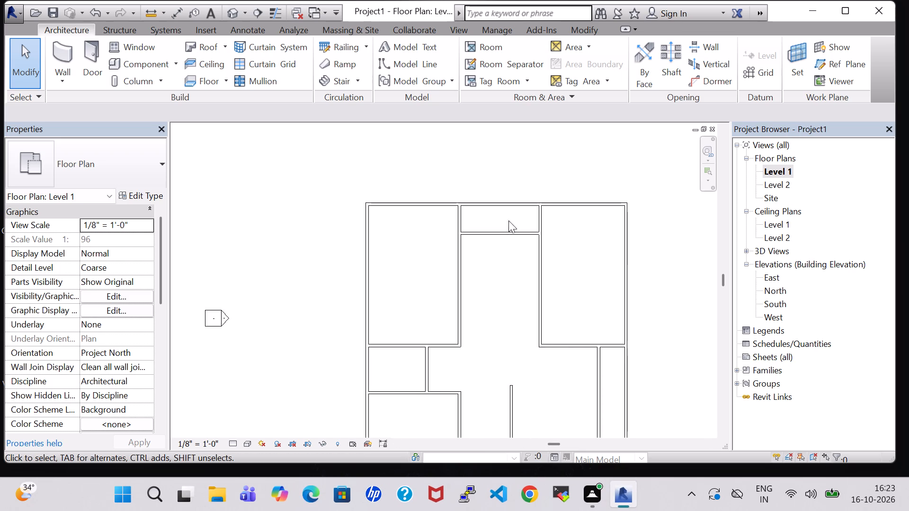
click(501, 234)
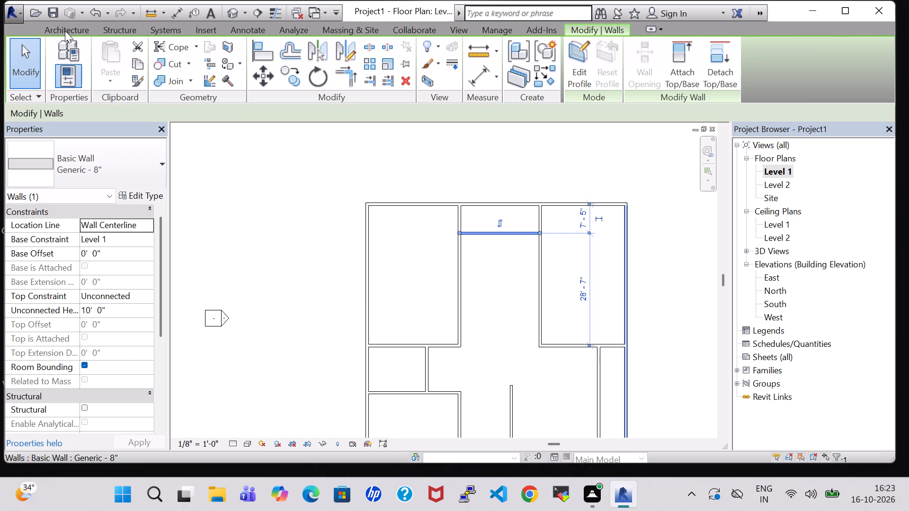
click(65, 31)
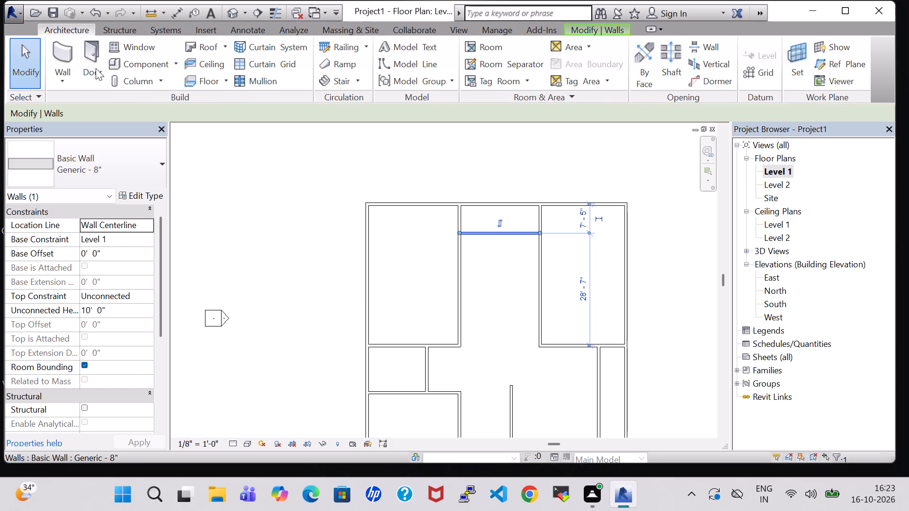
click(96, 68)
click(584, 77)
scroll(526, 257, down, 1)
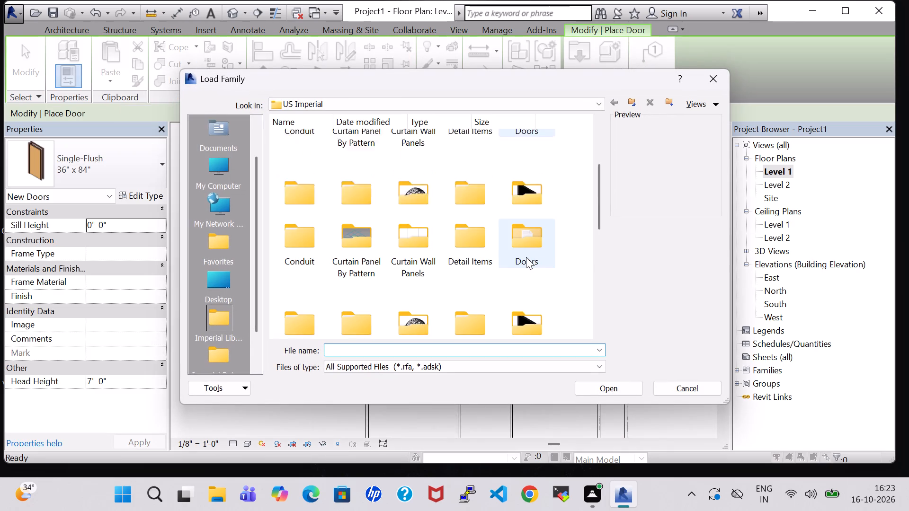
scroll(526, 257, down, 1)
scroll(526, 251, up, 1)
scroll(532, 273, down, 2)
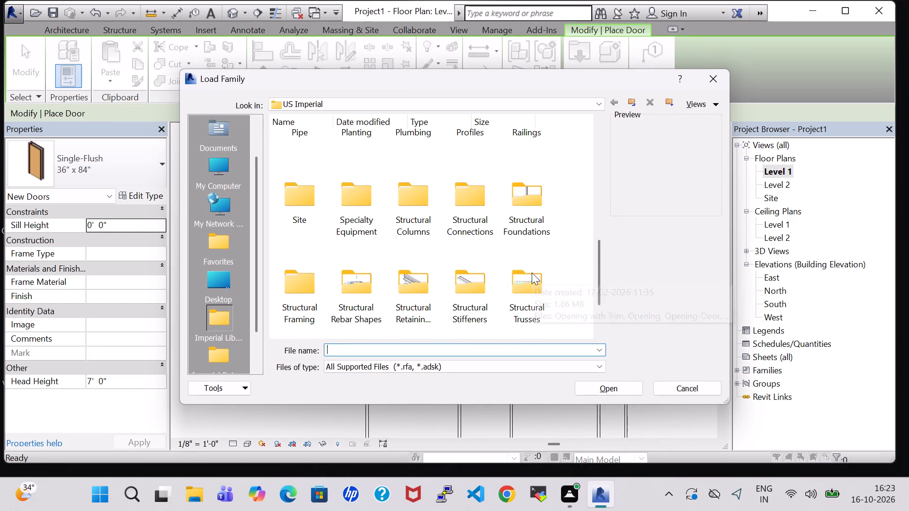
scroll(532, 270, up, 3)
double_click(534, 245)
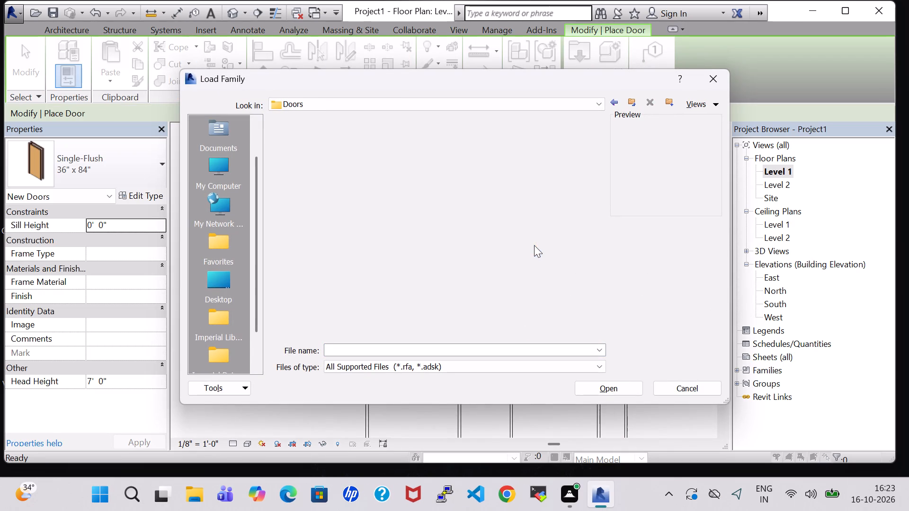
Look through the door families in the Residential and Commercial folders for a suitable opening.
double_click(413, 157)
scroll(407, 197, down, 4)
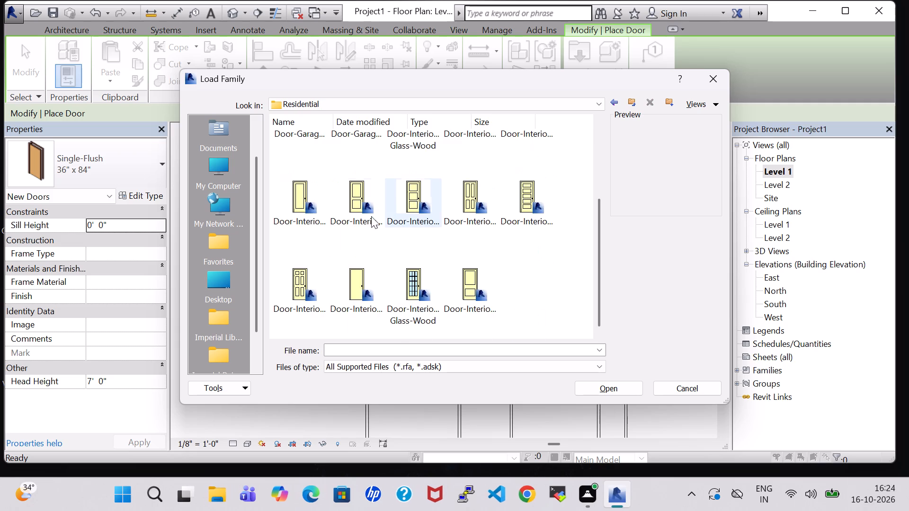
scroll(340, 256, up, 3)
click(613, 100)
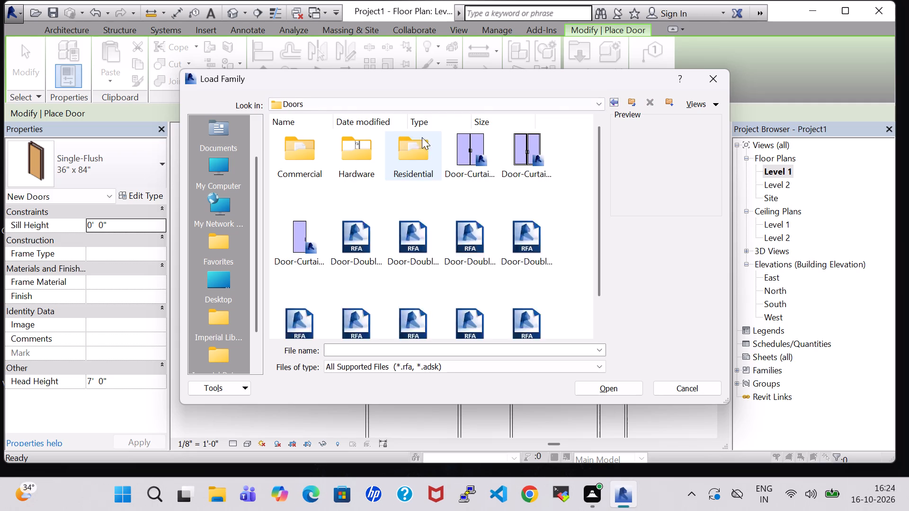
double_click(317, 155)
scroll(358, 176, down, 3)
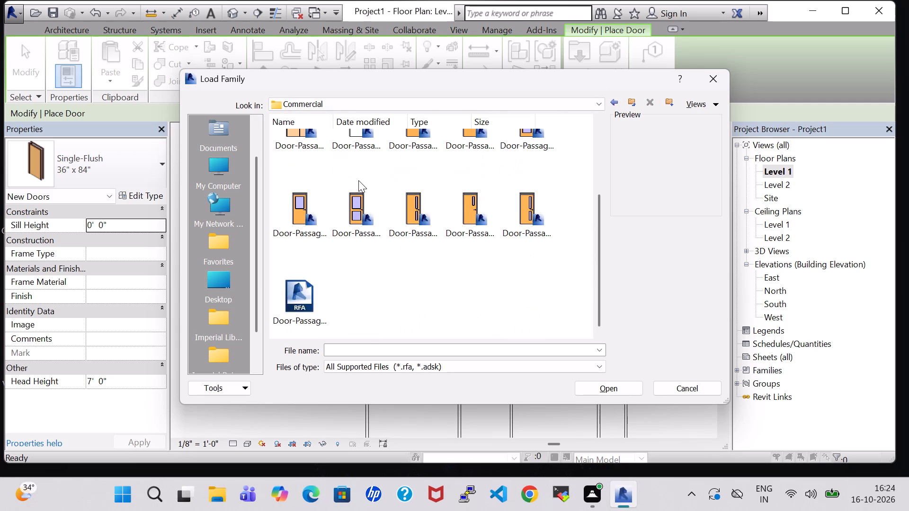
scroll(321, 206, up, 2)
scroll(321, 206, down, 3)
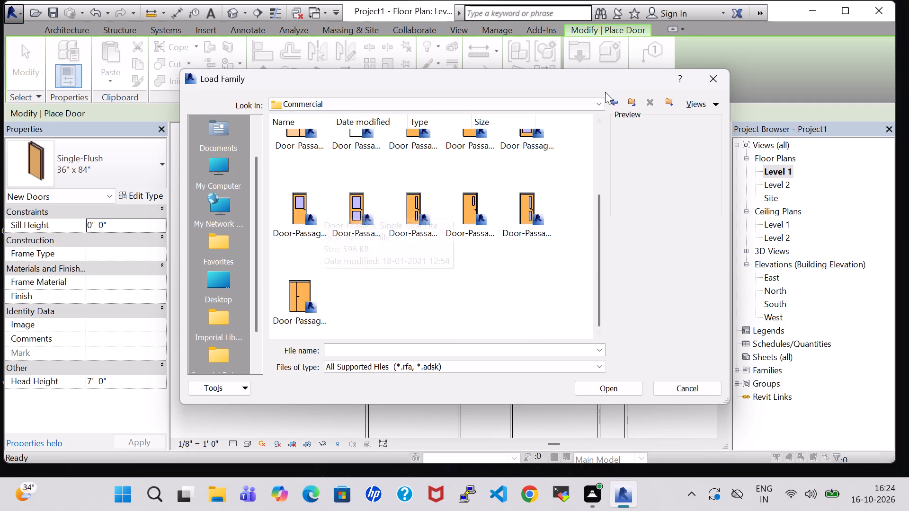
click(612, 101)
Load the Door-Opening family and preview its 36" x 84" type on the cross wall below the small north-central room.
scroll(351, 212, down, 3)
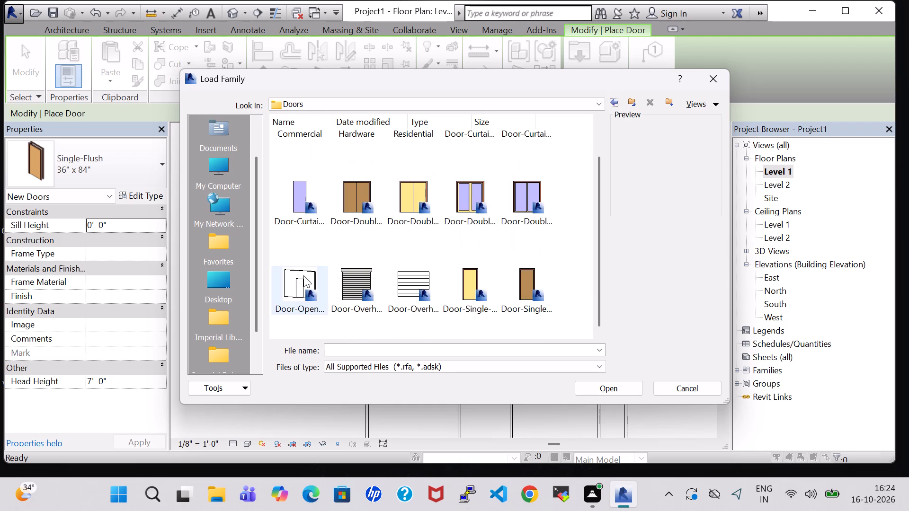
click(303, 275)
click(627, 386)
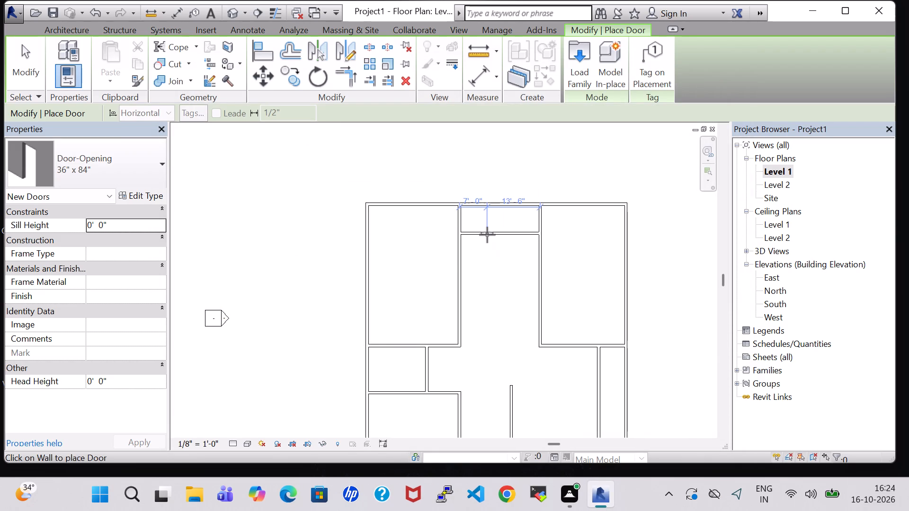
scroll(488, 236, up, 4)
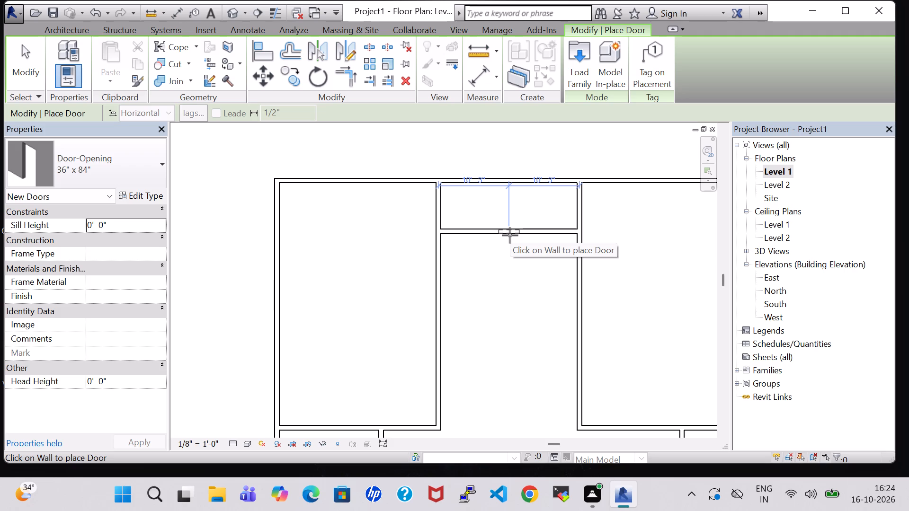
key(Escape)
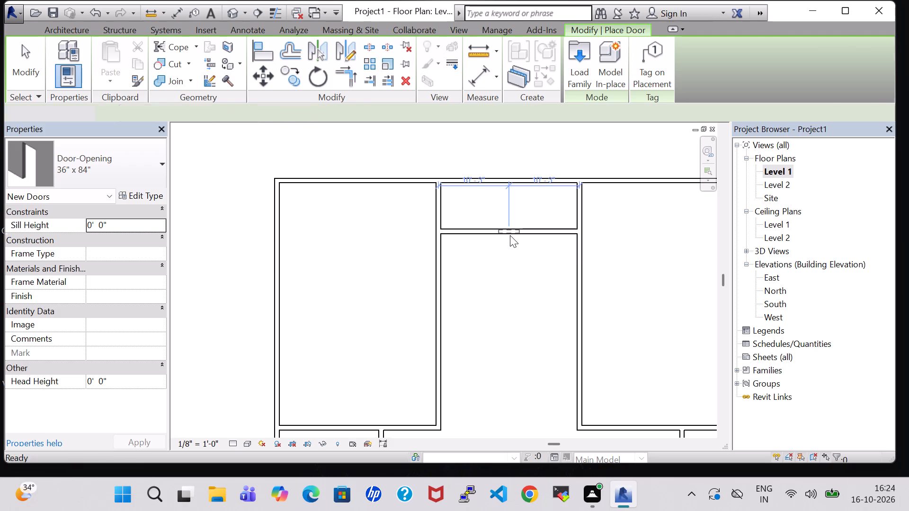
key(Escape)
Inspect the walls in the default 3D view and return to the Level 1 floor plan.
click(484, 143)
scroll(484, 143, down, 2)
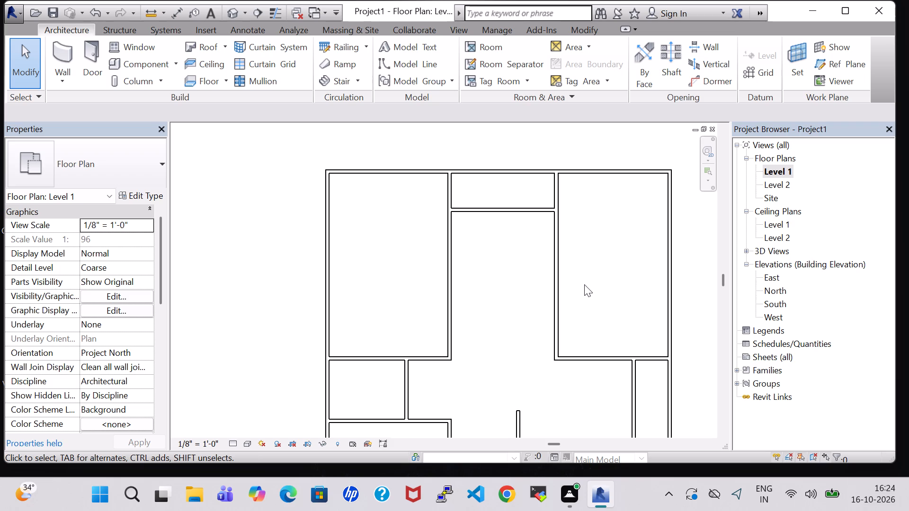
middle_drag(555, 283, 454, 247)
scroll(454, 247, down, 1)
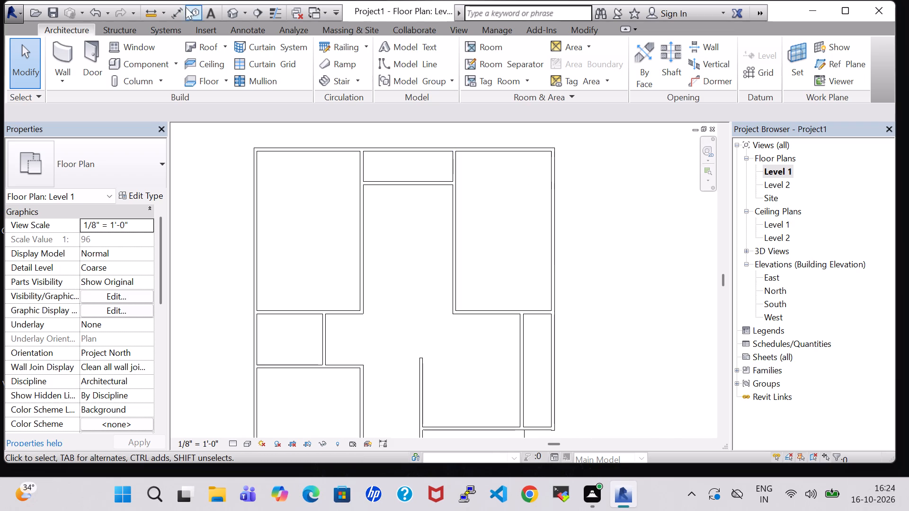
click(229, 11)
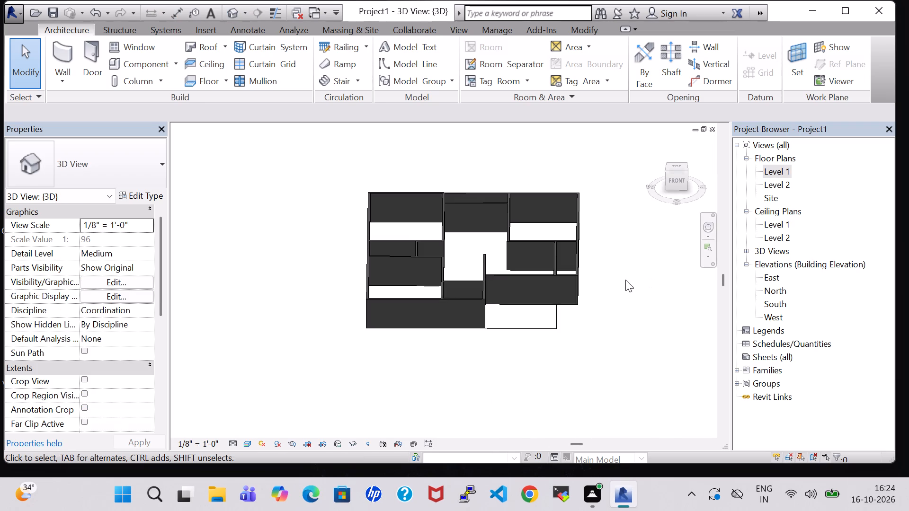
double_click(778, 170)
Split the exterior north wall at the east face of the partition on the small north-central room's west side.
middle_drag(621, 208, 643, 291)
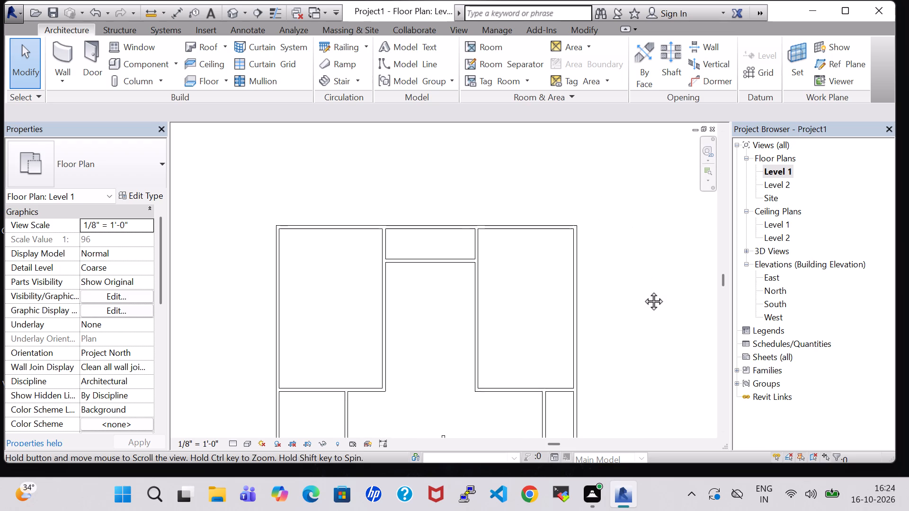
middle_drag(643, 291, 643, 291)
click(579, 33)
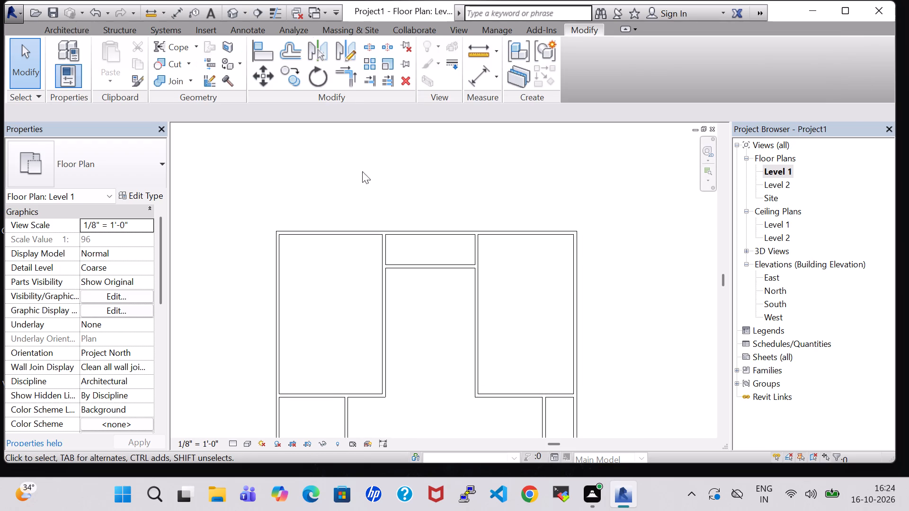
scroll(348, 193, up, 2)
click(370, 43)
scroll(383, 238, up, 7)
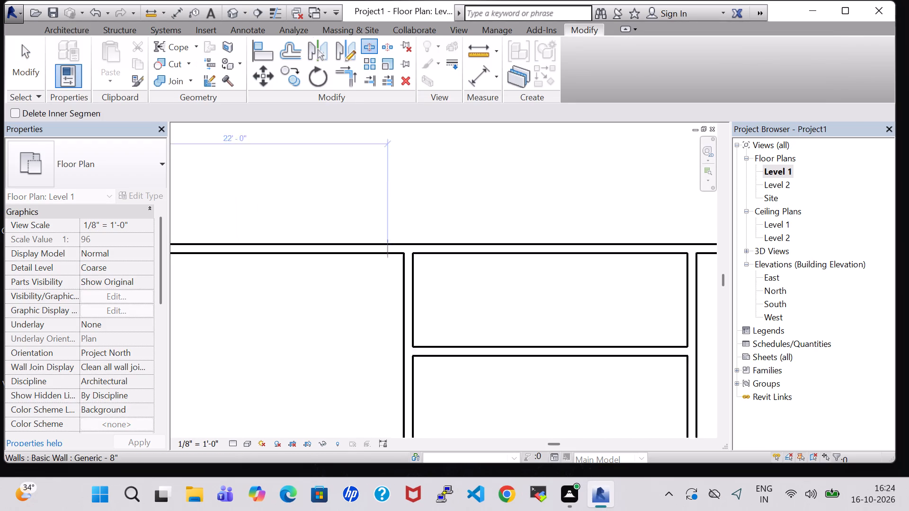
scroll(387, 247, up, 2)
scroll(459, 257, up, 3)
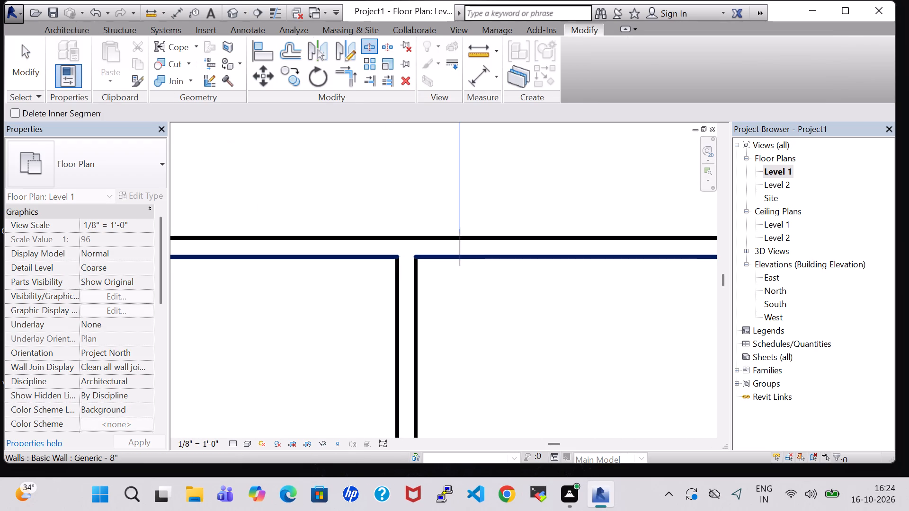
click(408, 244)
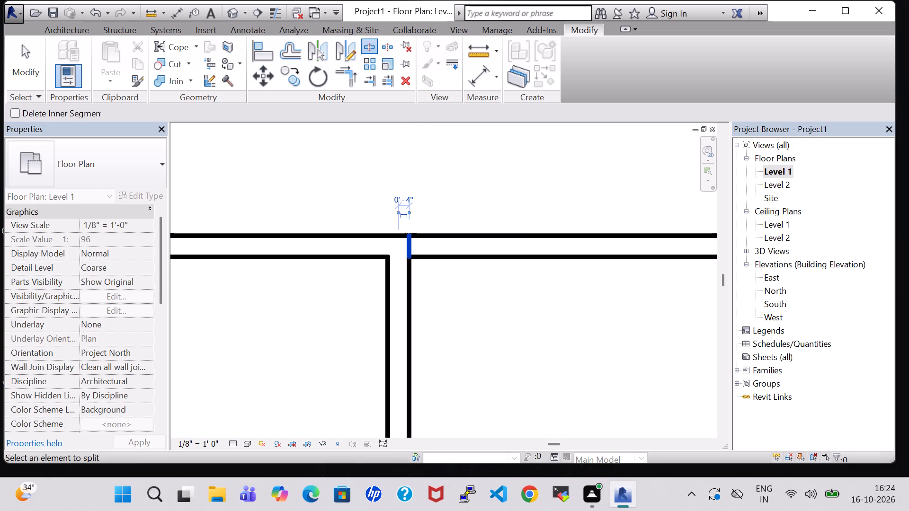
Split the exterior north wall at the west face of the partition on the small north-central room's east side.
middle_drag(530, 249, 278, 219)
middle_drag(458, 209, 202, 210)
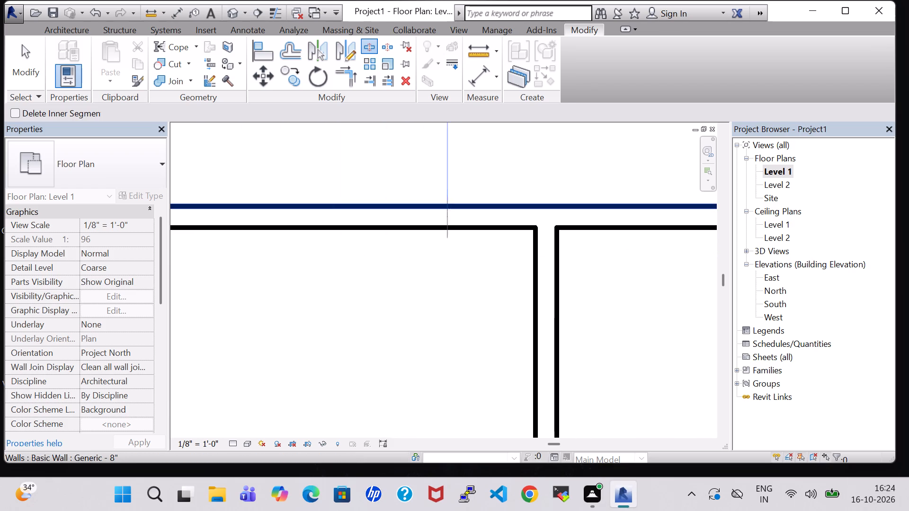
click(536, 224)
scroll(442, 274, down, 5)
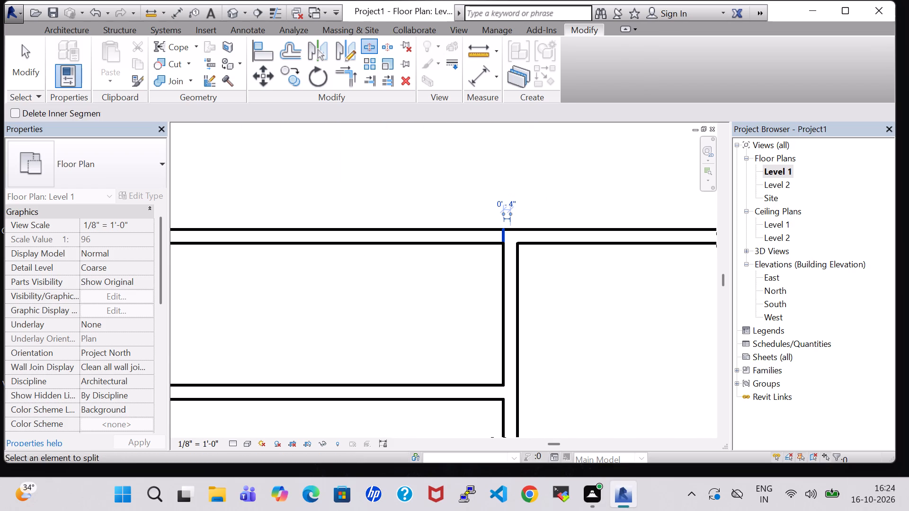
key(Escape)
key(Escape)
Set the unconnected height of the exterior north wall segment above the small north-central room to 4' 0".
click(396, 246)
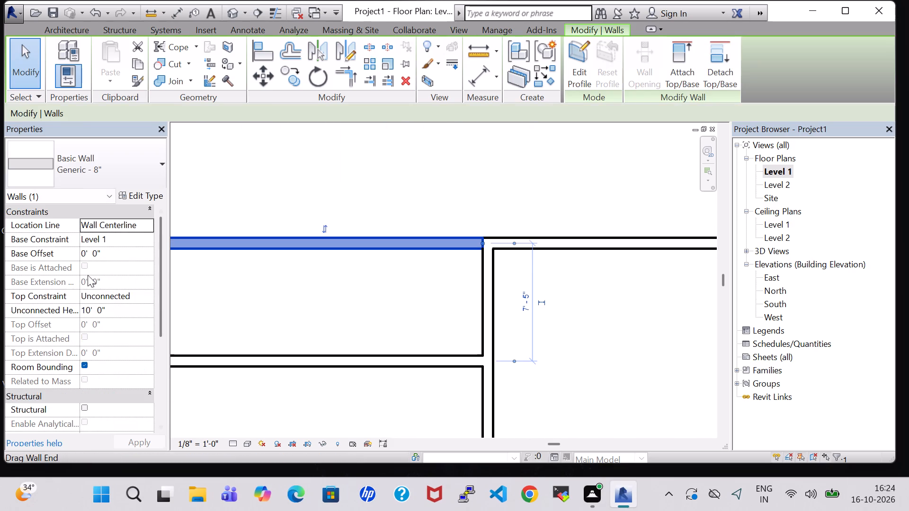
click(92, 308)
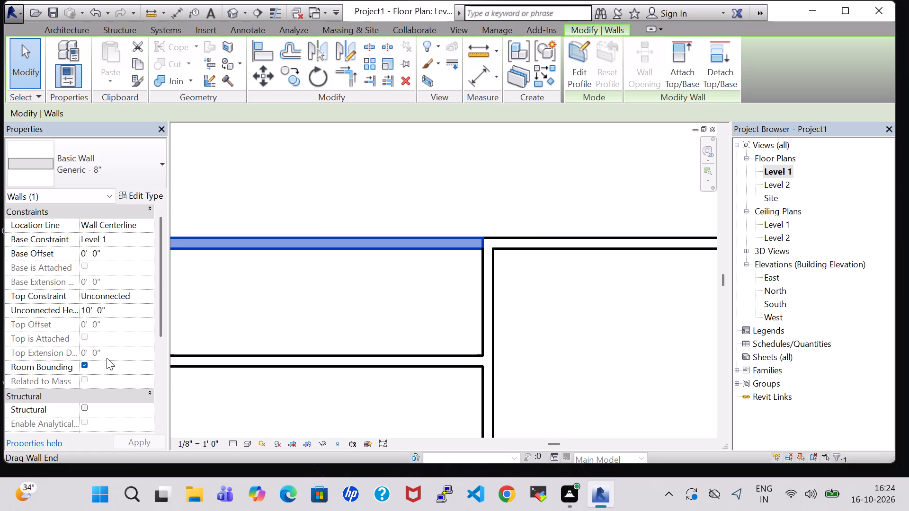
key(BackSpace)
key(BackSpace)
key(4)
key(Return)
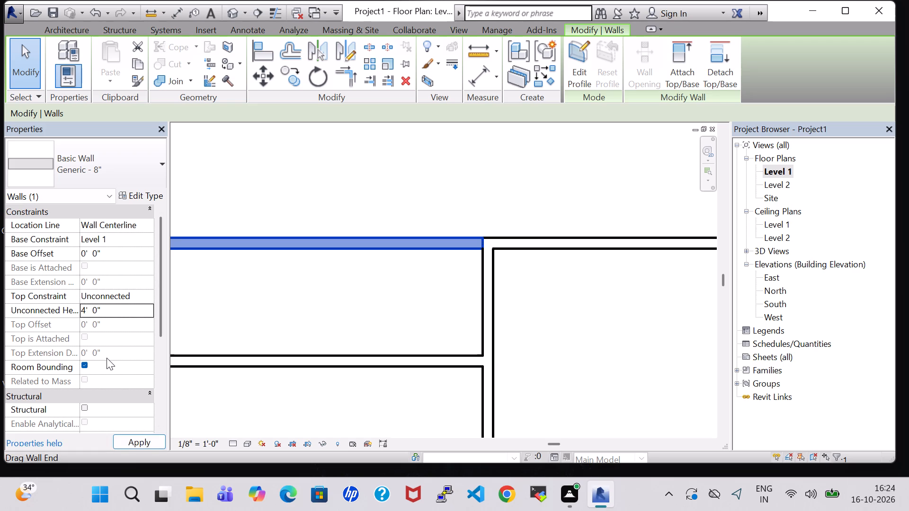
click(495, 162)
scroll(495, 162, down, 2)
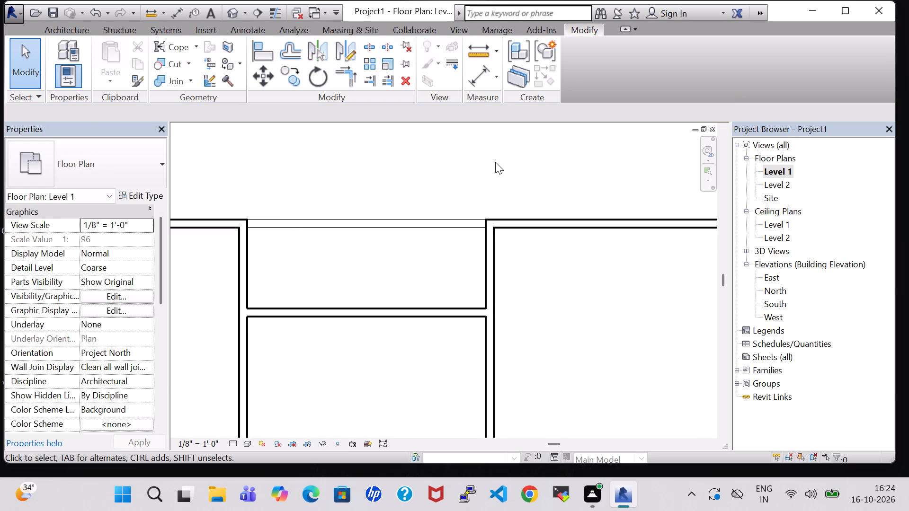
Split the exterior east wall at the south face of the partition on the narrow east room's north side.
scroll(495, 162, down, 2)
middle_drag(608, 267, 428, 193)
scroll(428, 193, down, 2)
middle_drag(617, 407, 506, 233)
scroll(507, 229, down, 1)
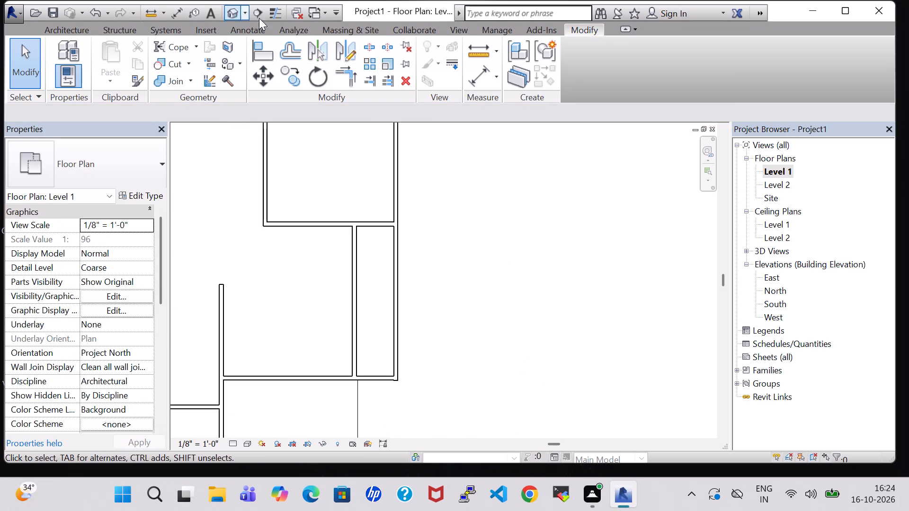
click(361, 44)
scroll(400, 255, up, 2)
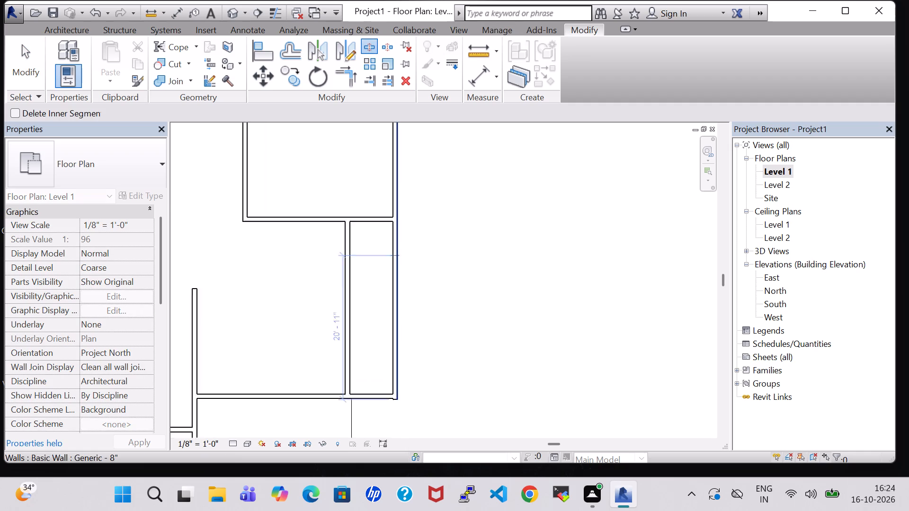
scroll(400, 255, up, 5)
middle_drag(520, 310, 526, 296)
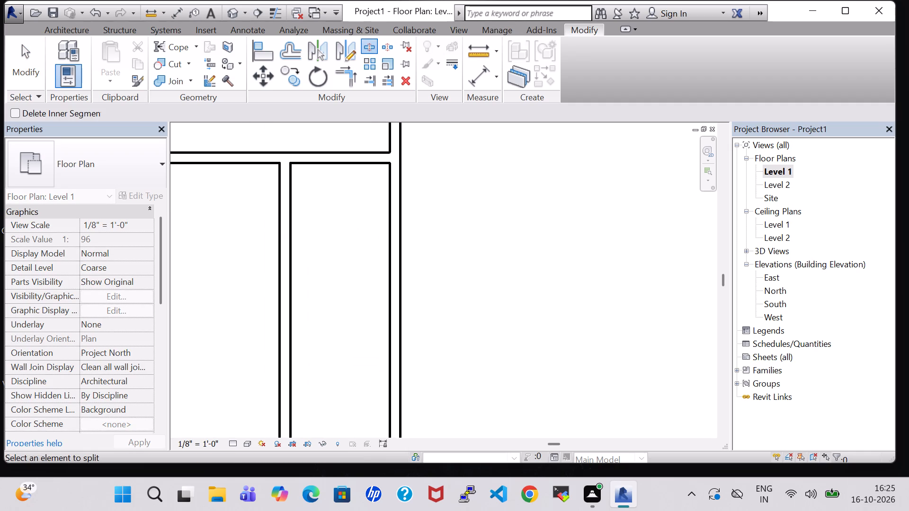
scroll(396, 166, up, 3)
click(396, 163)
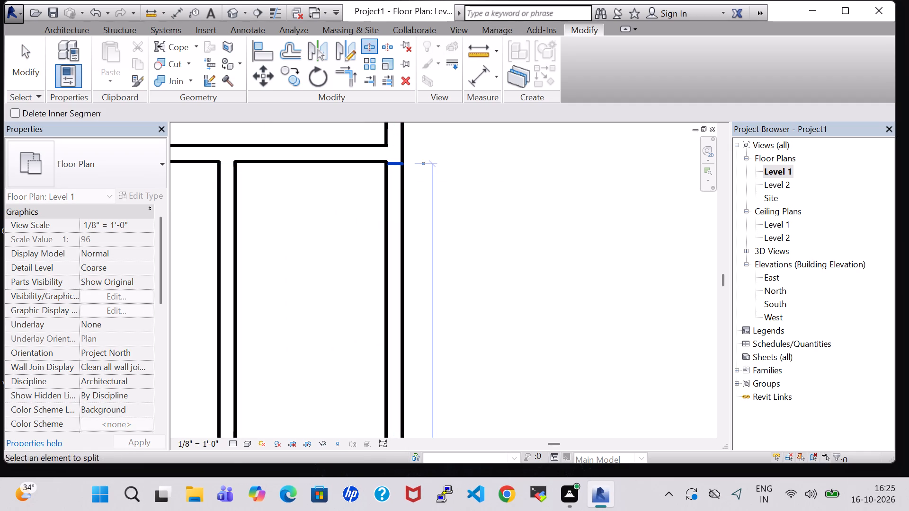
Split the exterior east wall at the north face of the wall on the narrow east room's south side.
middle_drag(443, 238, 481, 86)
scroll(481, 86, down, 2)
middle_drag(531, 266, 531, 122)
middle_drag(532, 338, 563, 142)
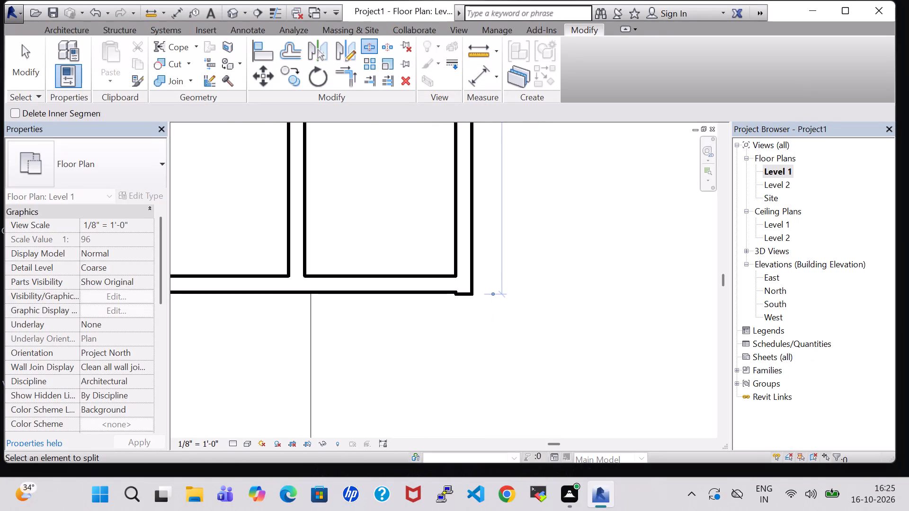
scroll(411, 262, up, 3)
scroll(411, 262, down, 8)
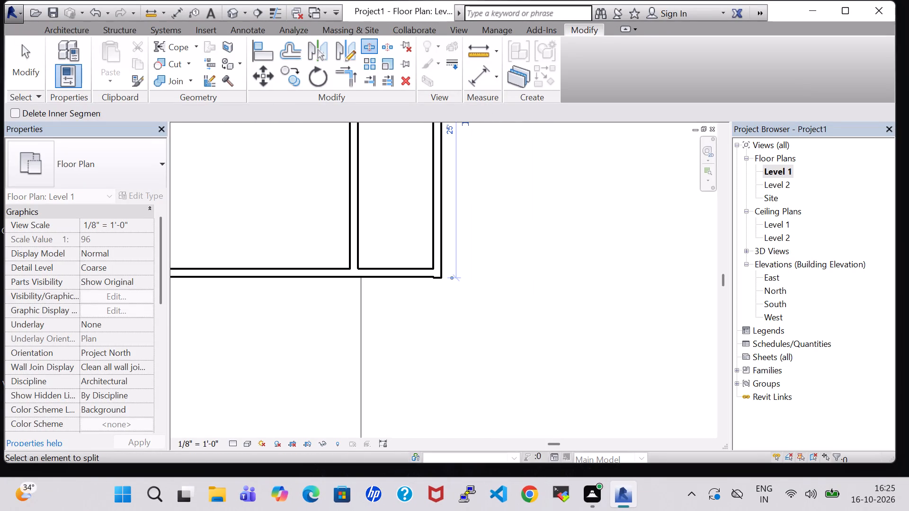
middle_drag(561, 249, 572, 263)
scroll(448, 265, up, 9)
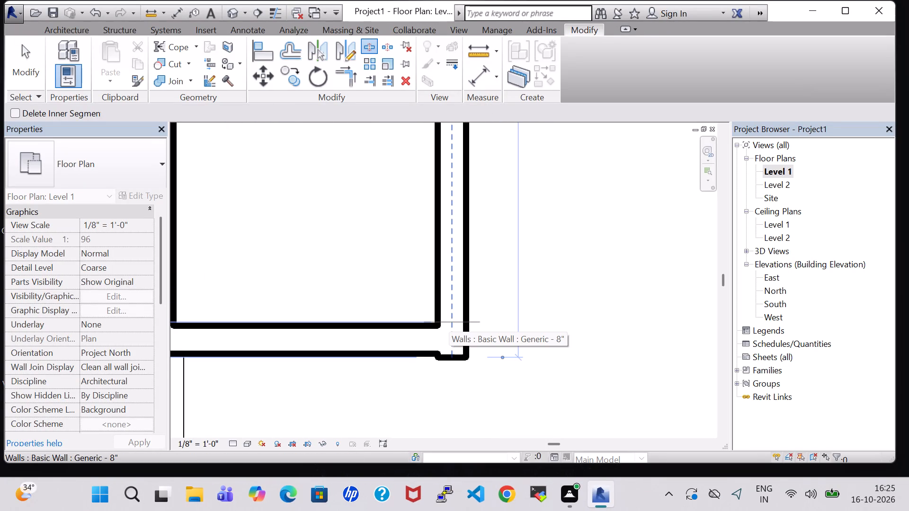
scroll(449, 323, up, 3)
click(449, 325)
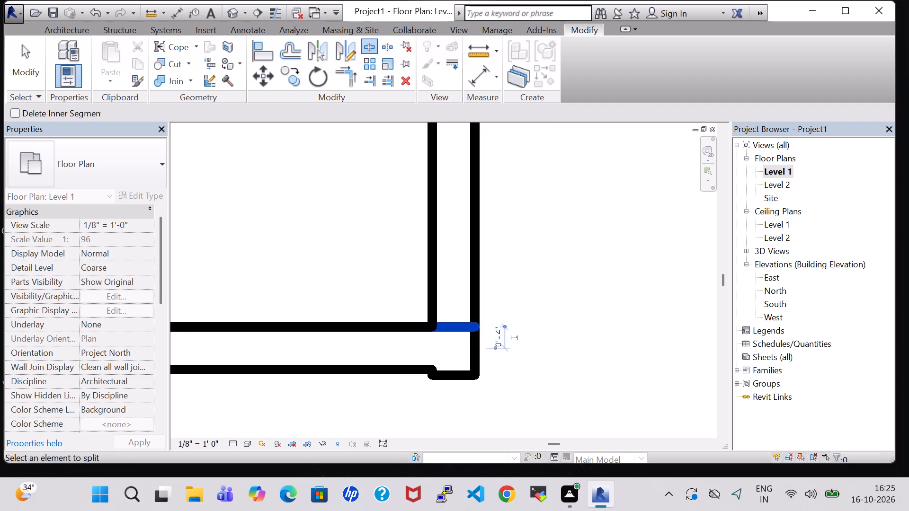
key(Escape)
key(Escape)
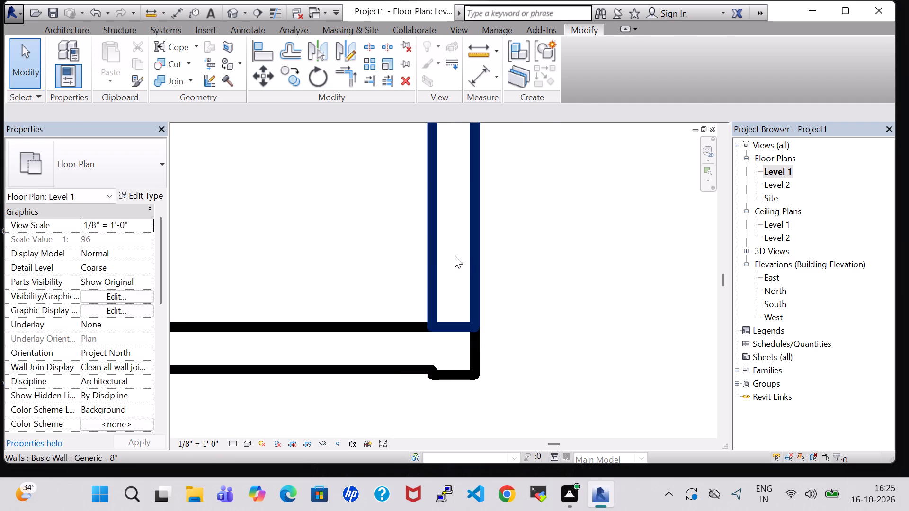
Set the unconnected height of the exterior east wall segment beside the narrow east room to 4' 0".
click(454, 256)
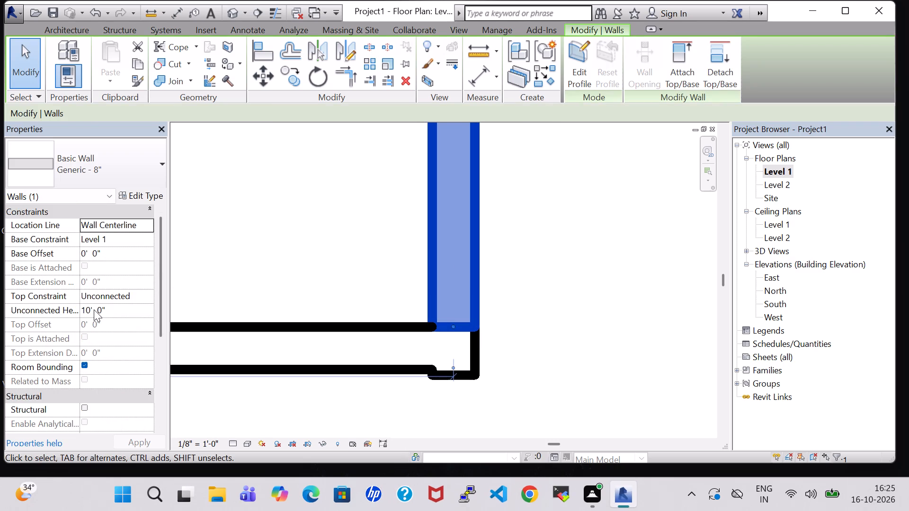
click(92, 308)
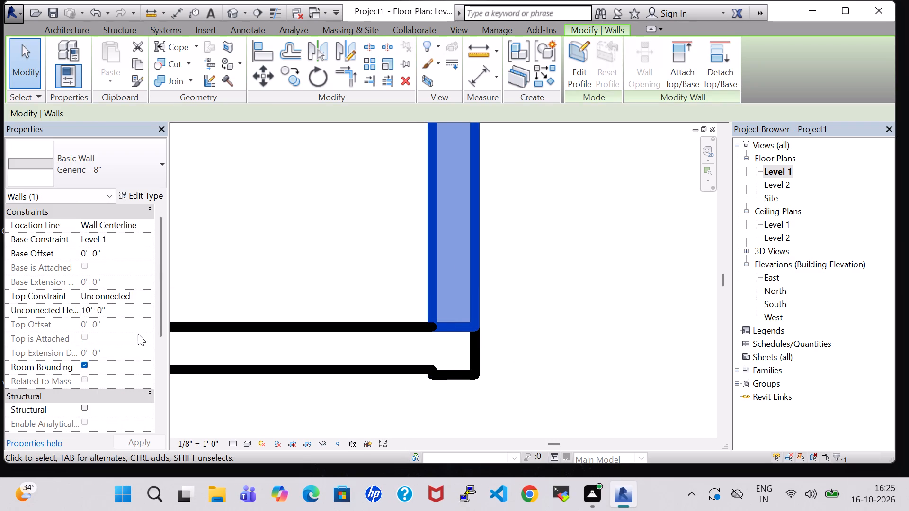
key(Left)
key(BackSpace)
key(BackSpace)
key(4)
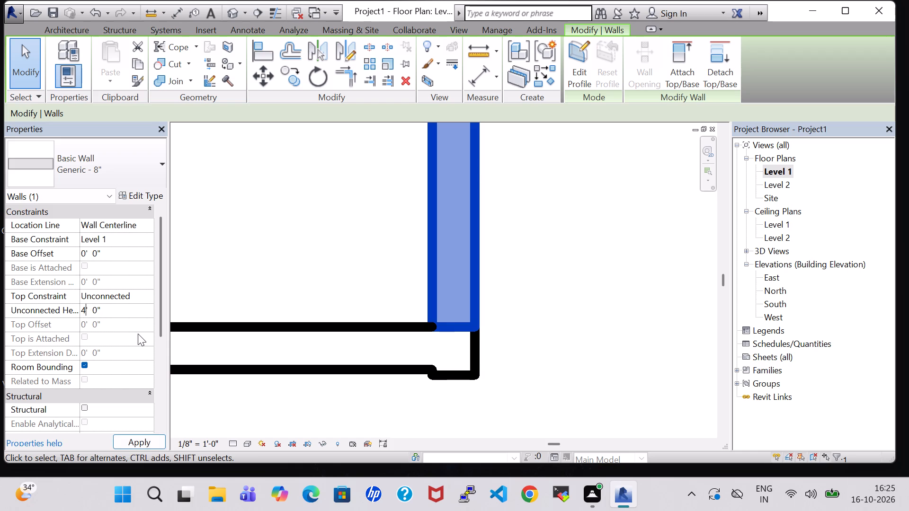
key(Return)
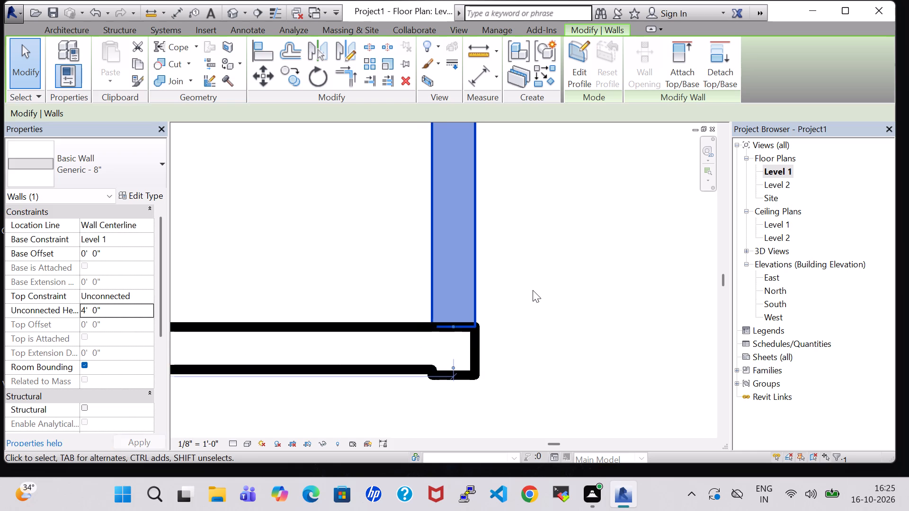
click(533, 290)
Inspect the lowered wall segments in the default 3D view and return to the Level 1 floor plan.
scroll(535, 285, down, 7)
scroll(564, 235, down, 1)
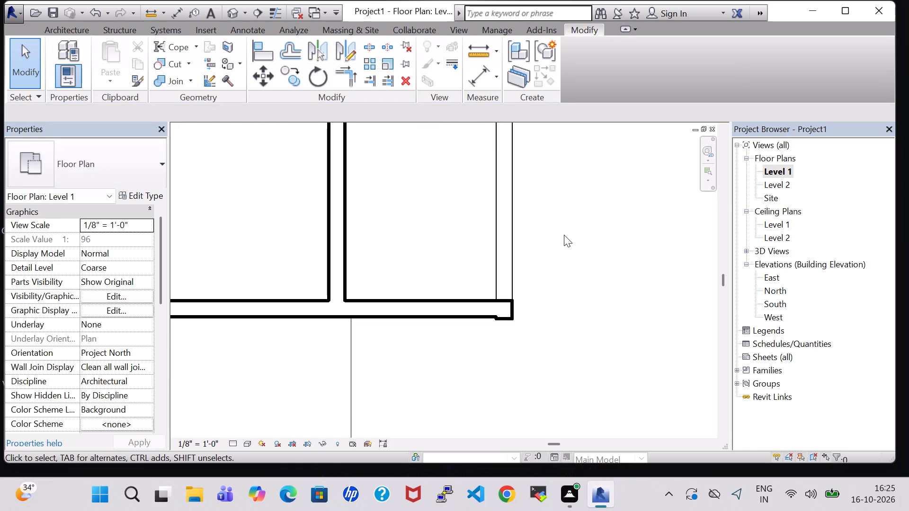
scroll(564, 235, down, 4)
middle_drag(615, 193, 582, 216)
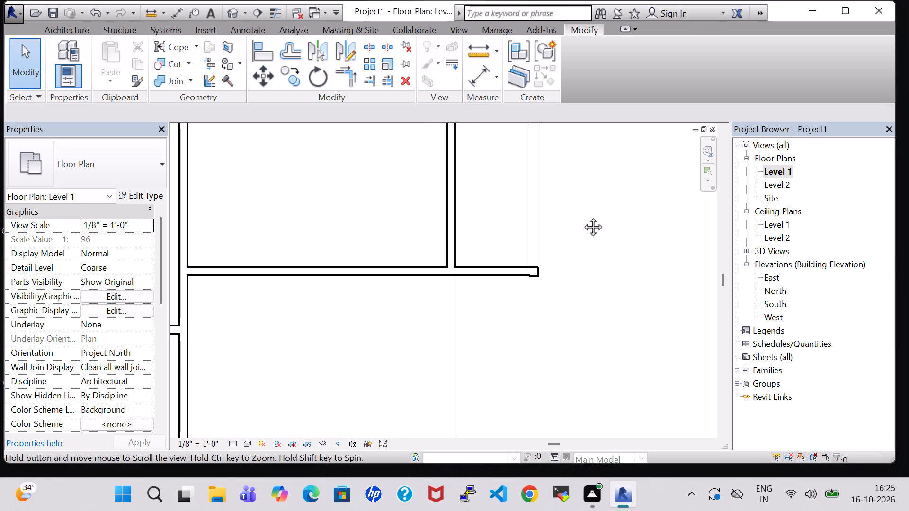
middle_drag(582, 216, 517, 299)
scroll(517, 299, down, 2)
scroll(524, 229, down, 2)
middle_drag(524, 229, 534, 286)
scroll(533, 278, down, 5)
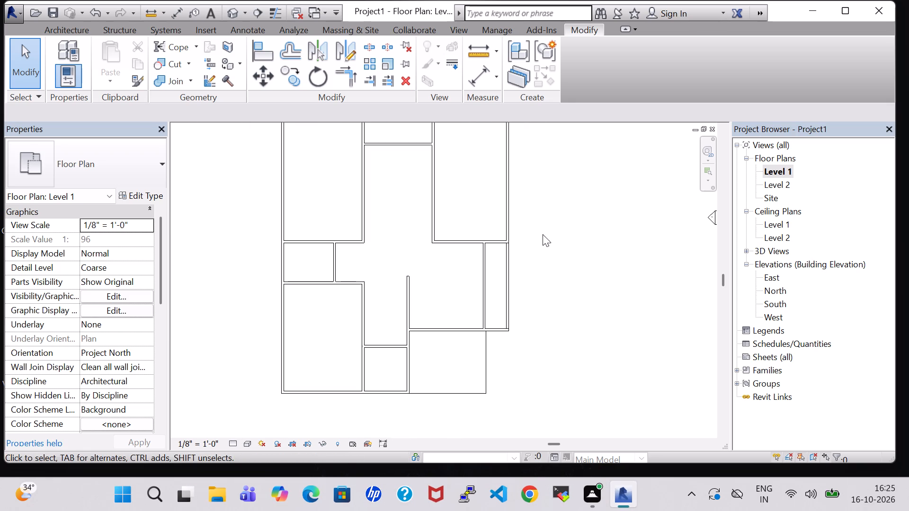
middle_drag(543, 234, 528, 293)
scroll(543, 234, down, 1)
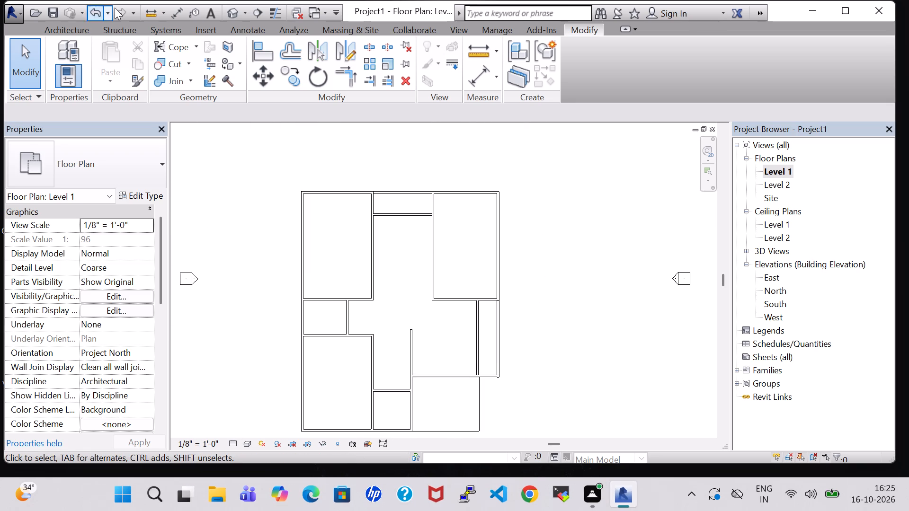
click(235, 15)
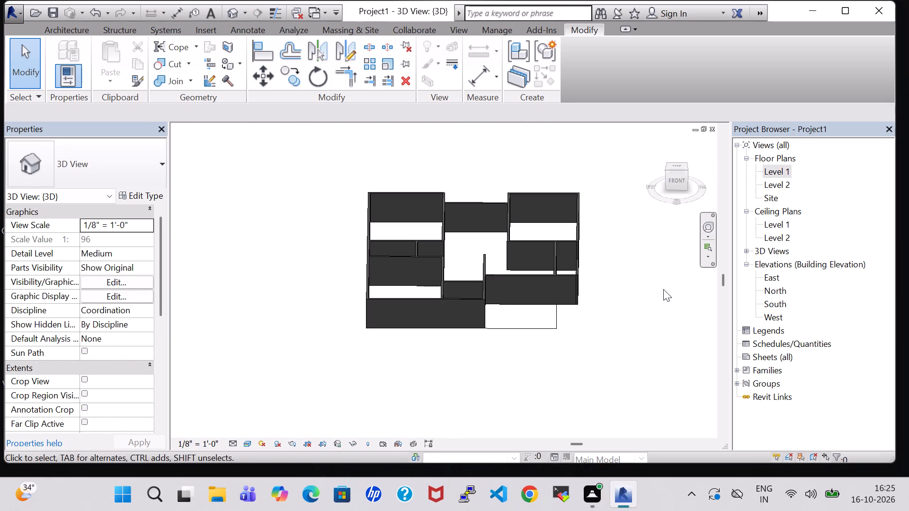
shift+middle_drag(663, 289, 480, 277)
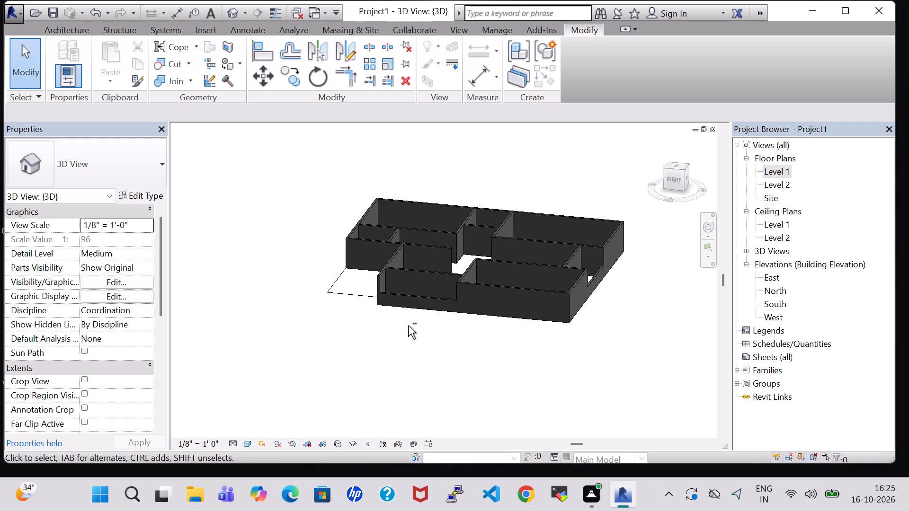
shift+middle_click(408, 326)
shift+scroll(408, 326, up, 4)
scroll(413, 342, up, 2)
shift+middle_drag(413, 342, 459, 343)
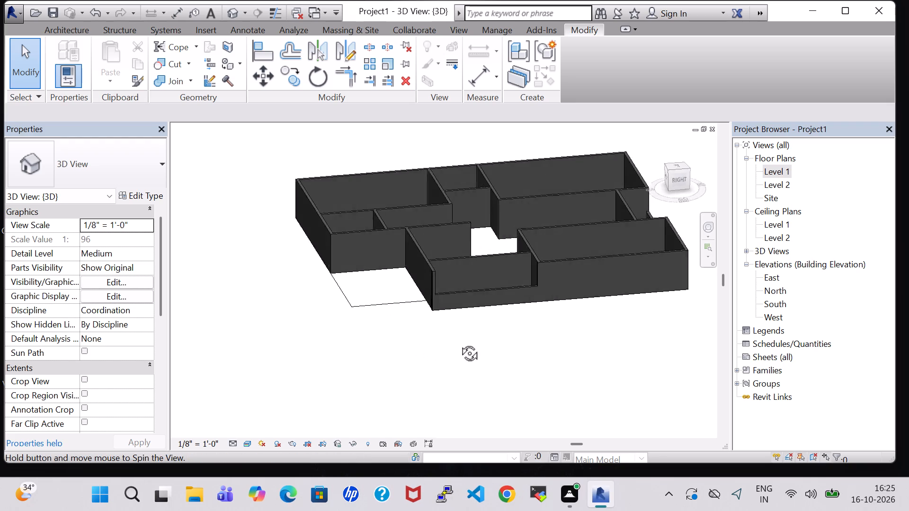
shift+middle_drag(459, 343, 445, 336)
shift+middle_drag(522, 328, 598, 366)
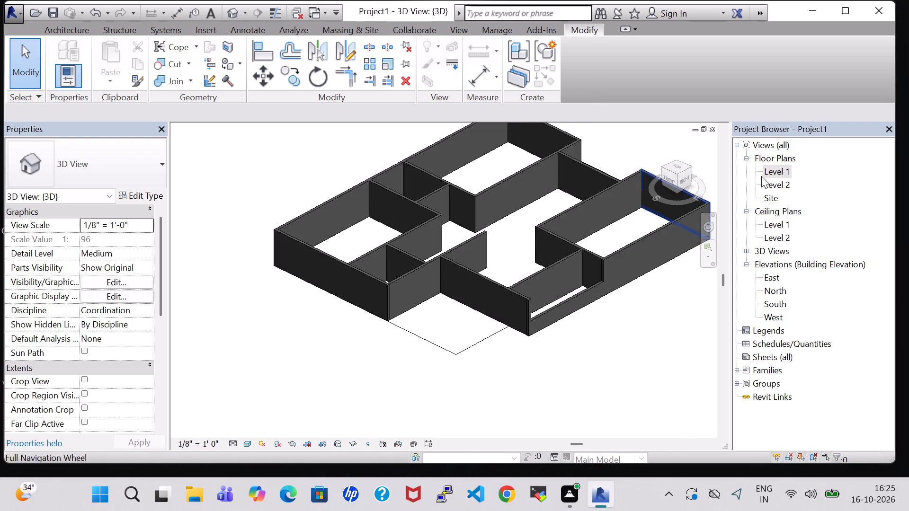
double_click(766, 173)
scroll(312, 161, down, 3)
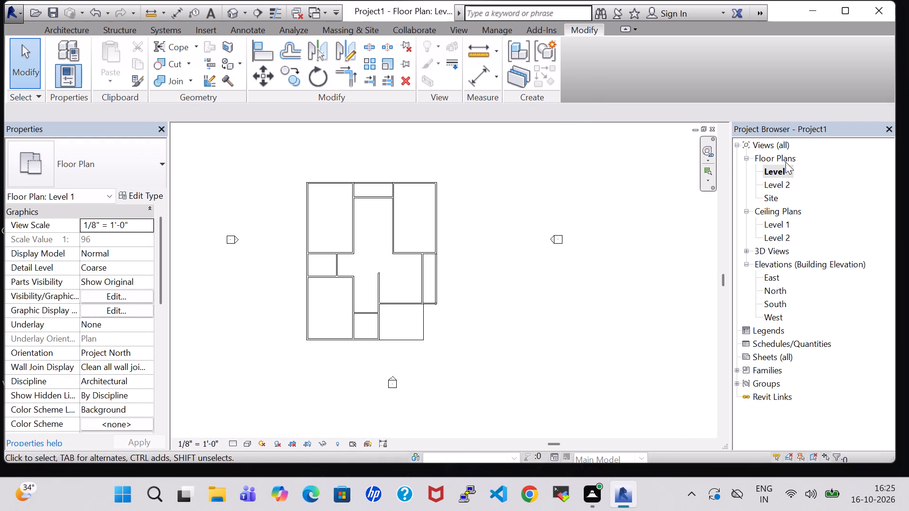
Start a floor and sketch its straight north boundary, 66' 6" long, along the exterior north wall's outer face from corner to corner.
click(51, 24)
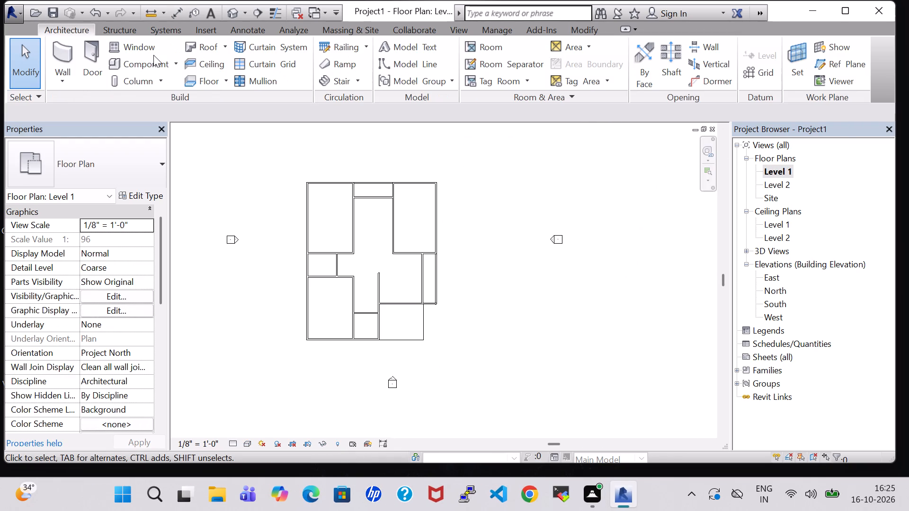
click(198, 82)
scroll(407, 208, up, 5)
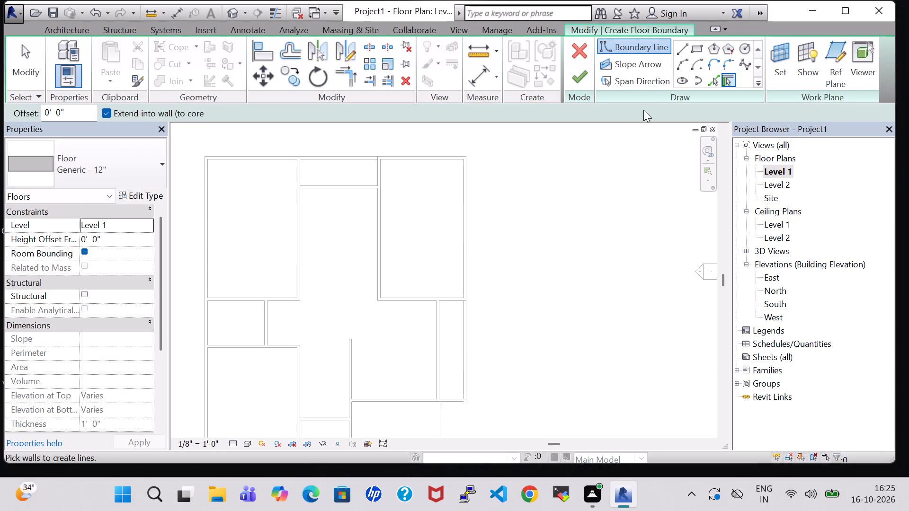
click(674, 45)
click(681, 47)
middle_drag(509, 214, 580, 221)
scroll(292, 195, up, 7)
middle_drag(276, 167, 295, 259)
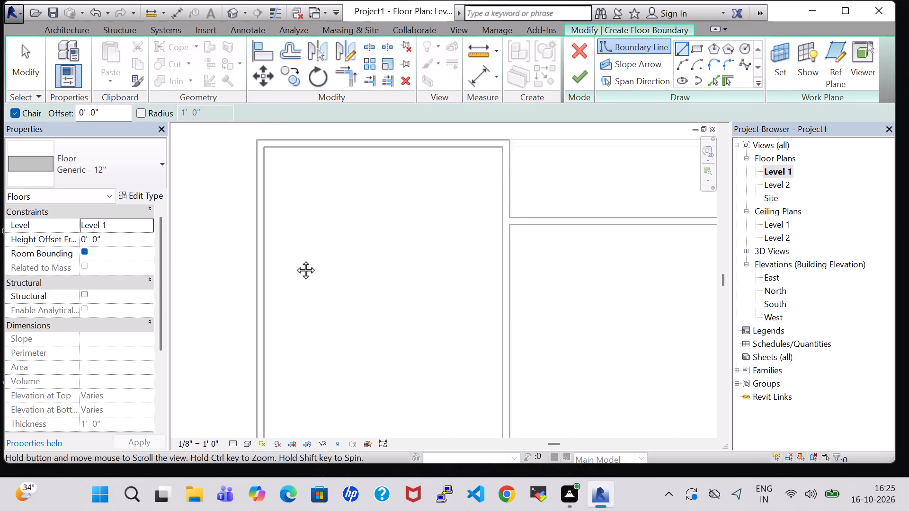
middle_drag(295, 259, 295, 280)
click(267, 225)
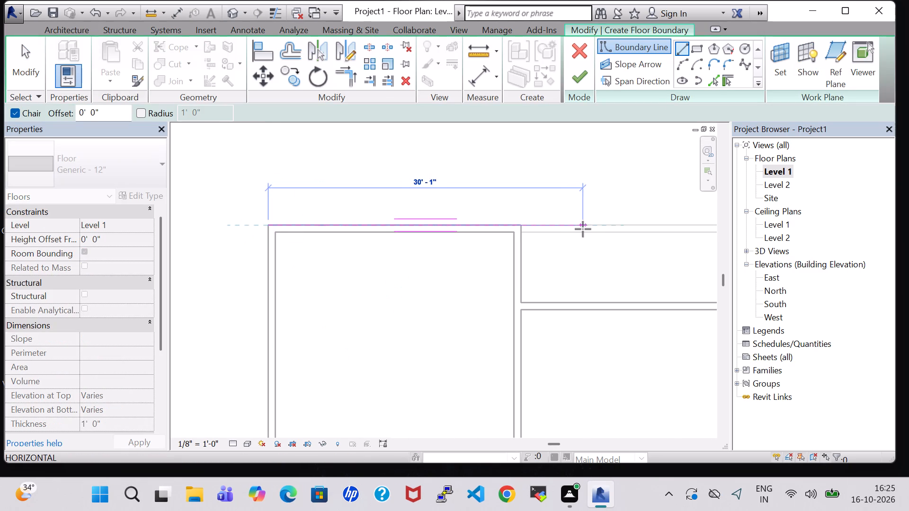
middle_drag(583, 229, 239, 227)
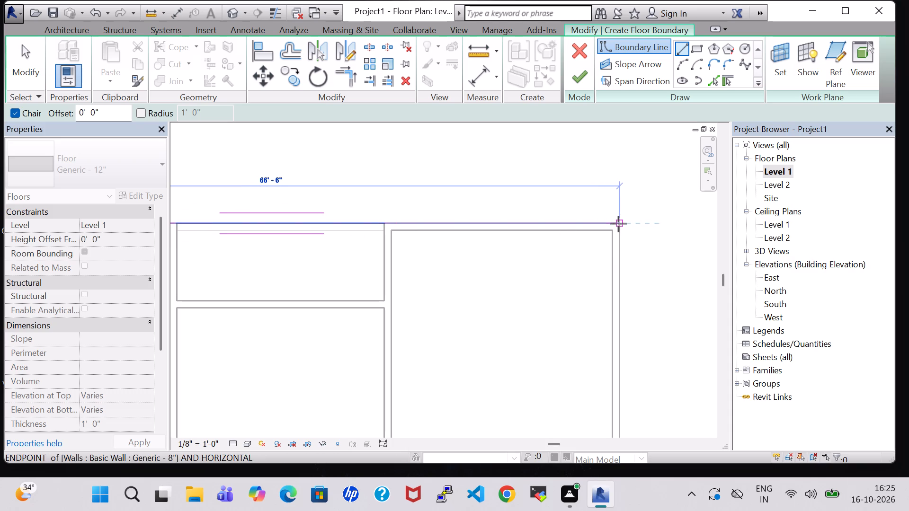
click(618, 224)
Sketch the floor's east boundary from the northeast corner straight south, past the east wall, to align with the exterior south wall's outer face.
middle_drag(626, 428, 618, 270)
scroll(618, 270, down, 2)
middle_drag(617, 360, 614, 218)
middle_drag(608, 391, 575, 88)
scroll(608, 391, down, 1)
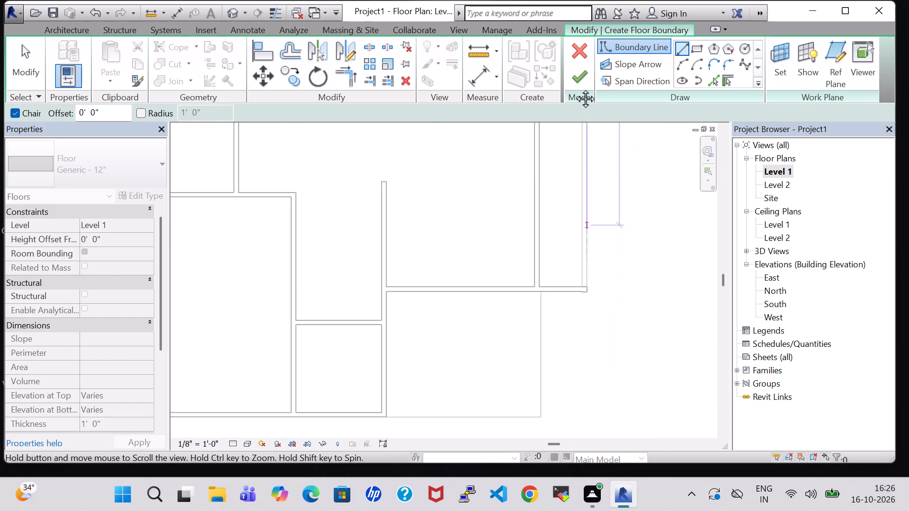
middle_drag(575, 88, 575, 59)
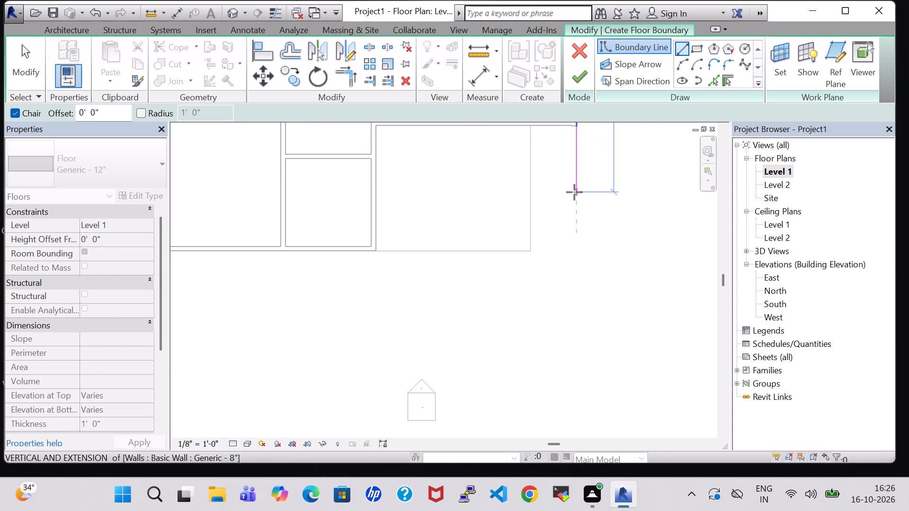
scroll(574, 192, down, 1)
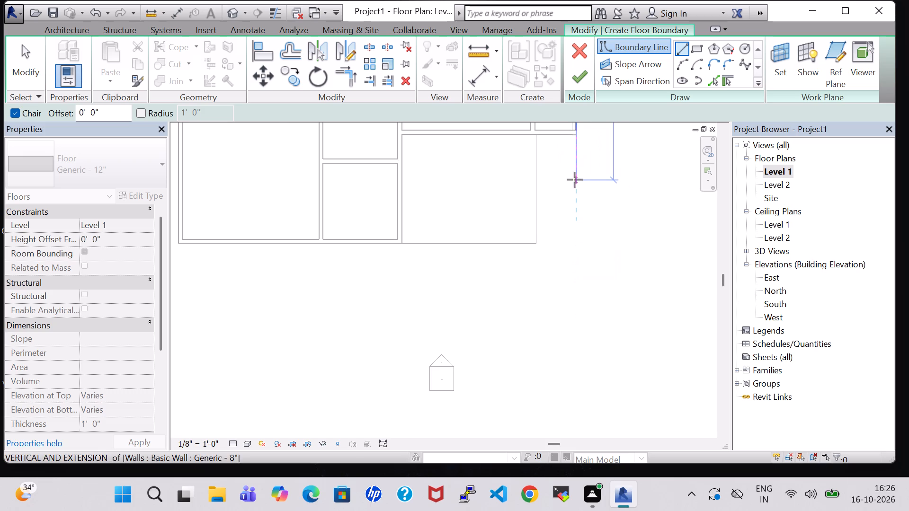
middle_drag(575, 180, 575, 215)
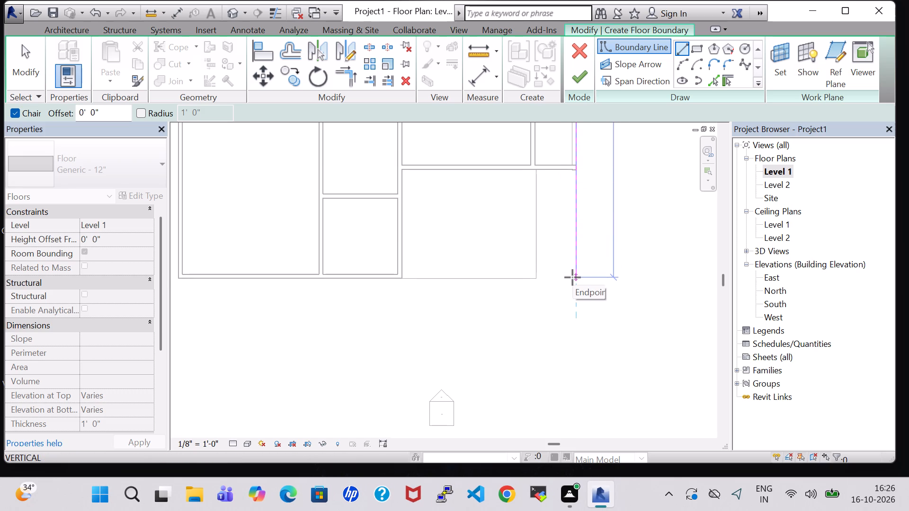
scroll(572, 277, up, 5)
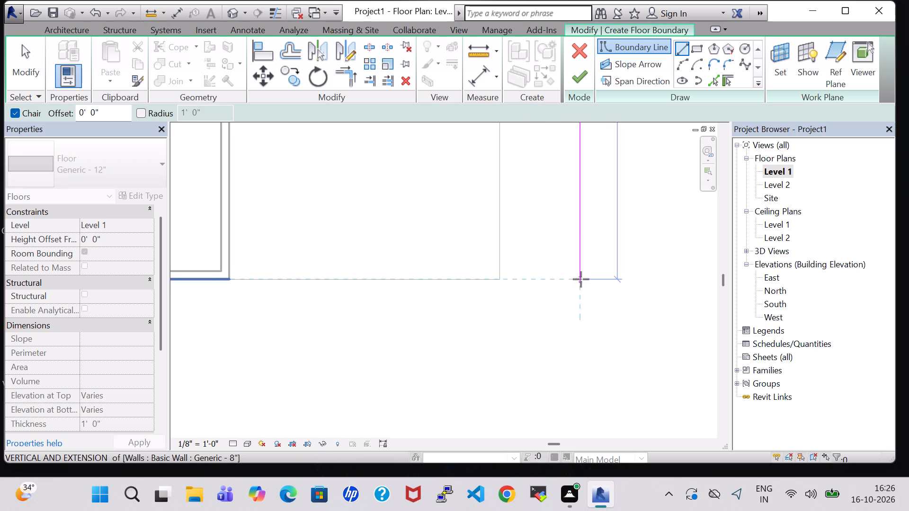
click(581, 279)
Sketch the floor's south and west boundary lines through the building's outer southwest corner, closing the loop at the northwest corner.
middle_drag(228, 280, 407, 280)
scroll(407, 280, down, 1)
middle_drag(197, 280, 517, 283)
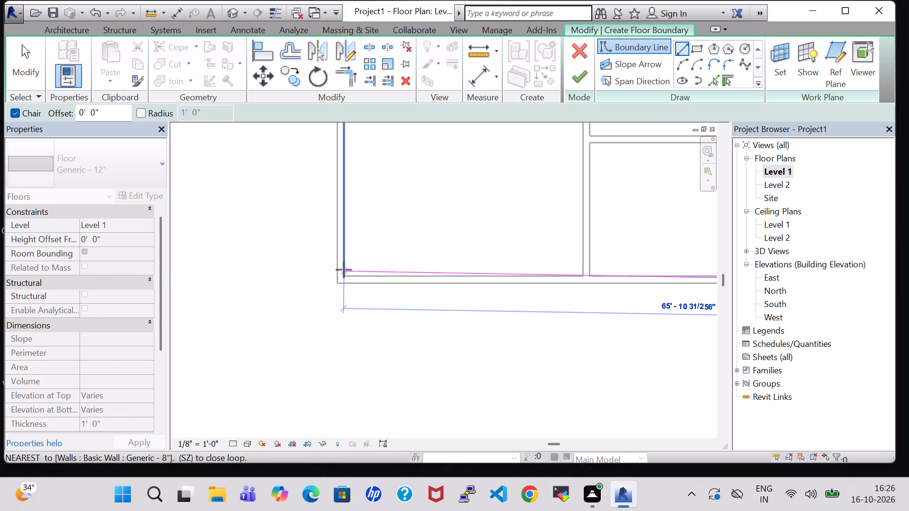
click(338, 282)
middle_drag(339, 232, 339, 313)
scroll(339, 313, down, 3)
middle_drag(340, 247, 326, 387)
scroll(326, 387, down, 2)
scroll(327, 207, down, 1)
middle_drag(327, 207, 327, 229)
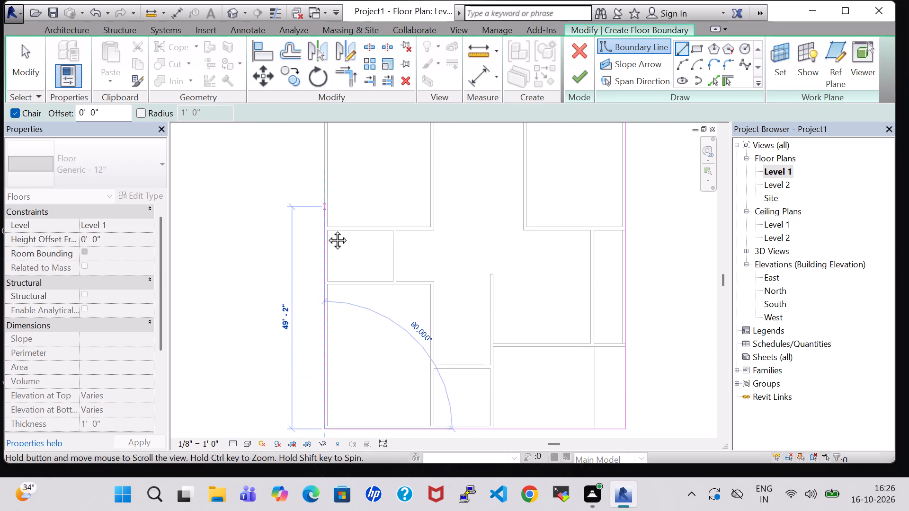
middle_drag(327, 229, 319, 361)
click(316, 221)
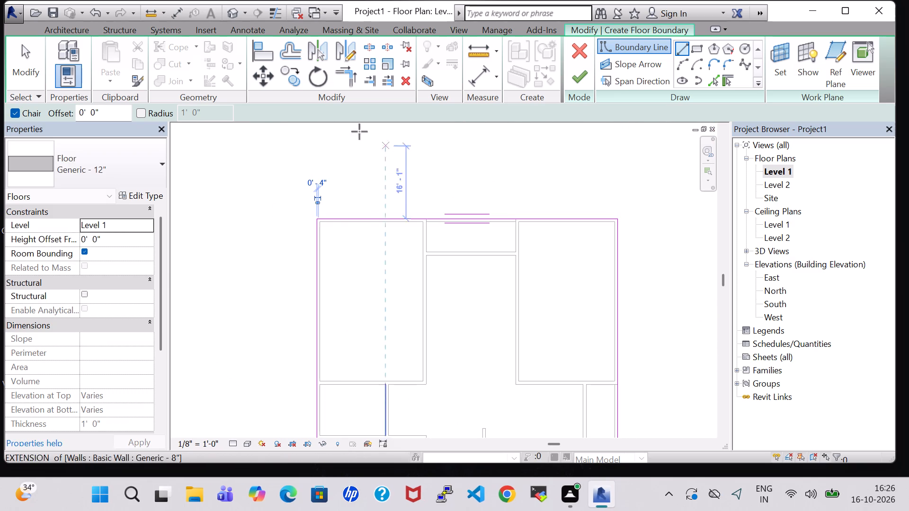
Finish the floor boundary sketch to create the Generic - 12" floor on Level 1.
click(584, 68)
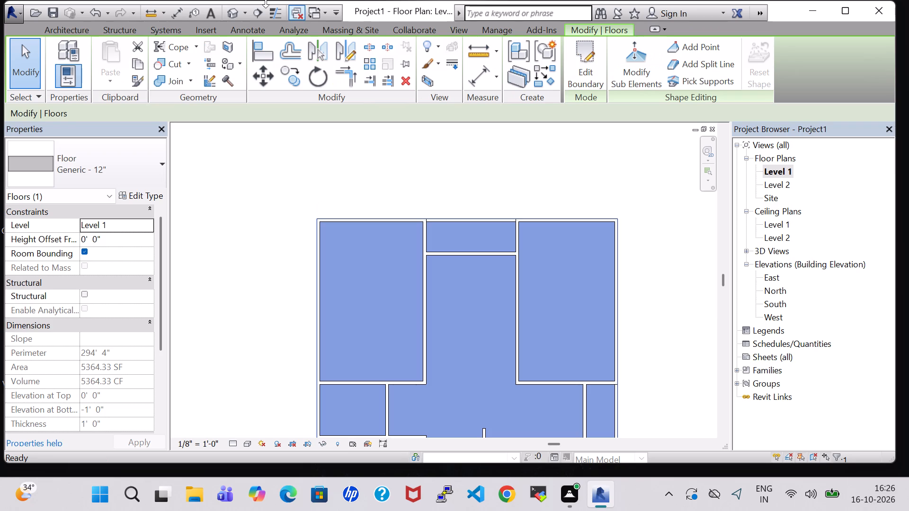
In the default 3D view, change the floor's type to LW Concrete on Metal Deck.
click(229, 9)
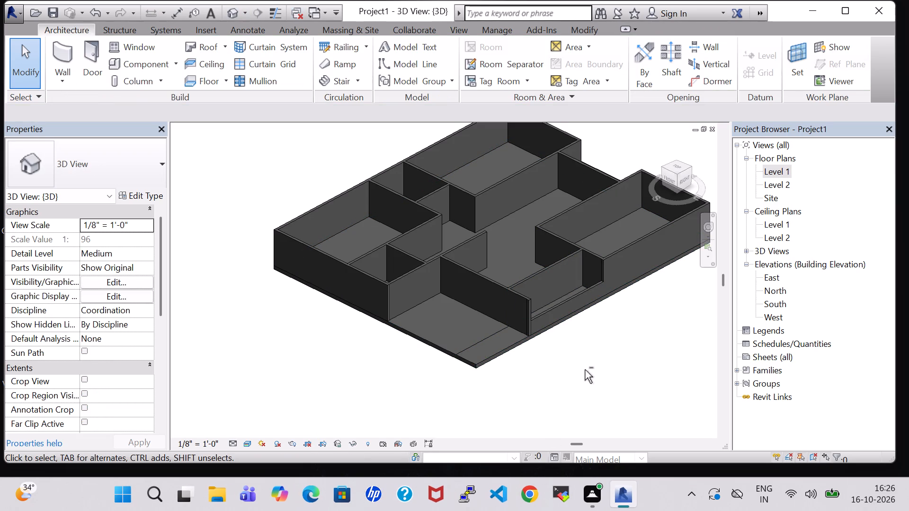
shift+middle_drag(585, 370, 644, 343)
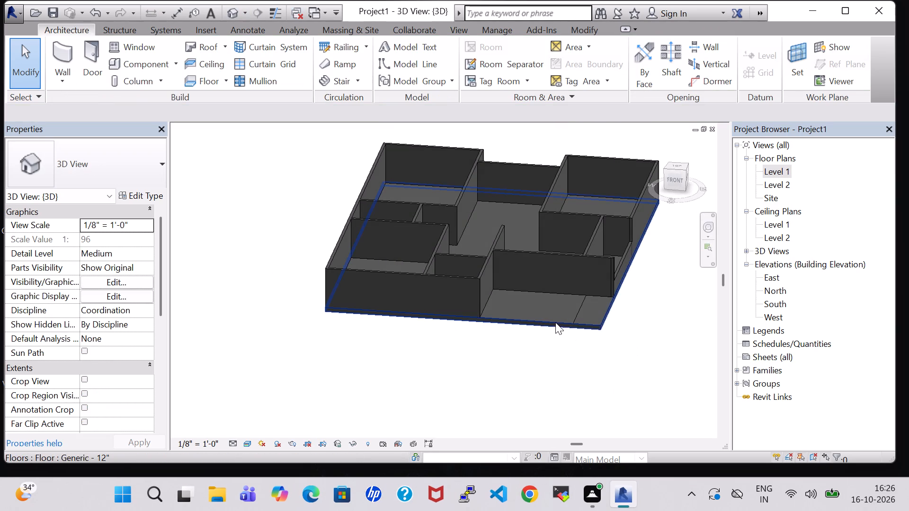
click(557, 325)
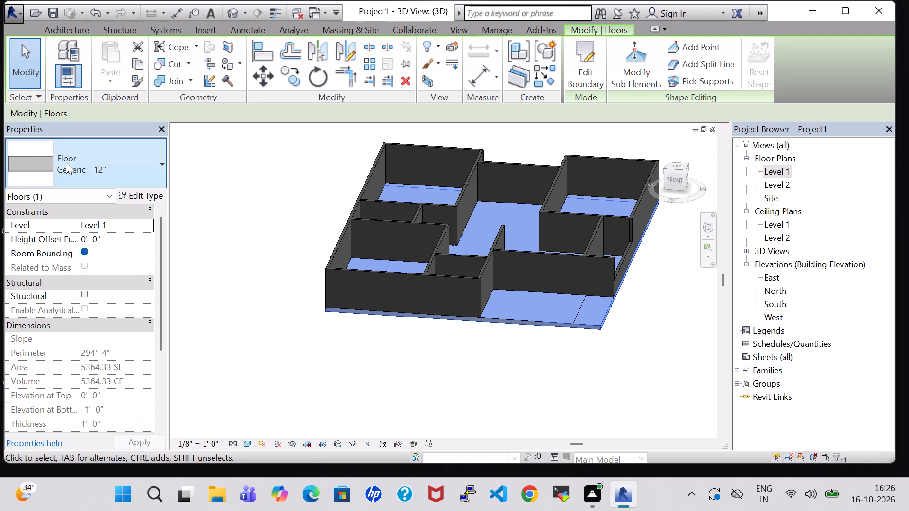
click(66, 162)
click(81, 326)
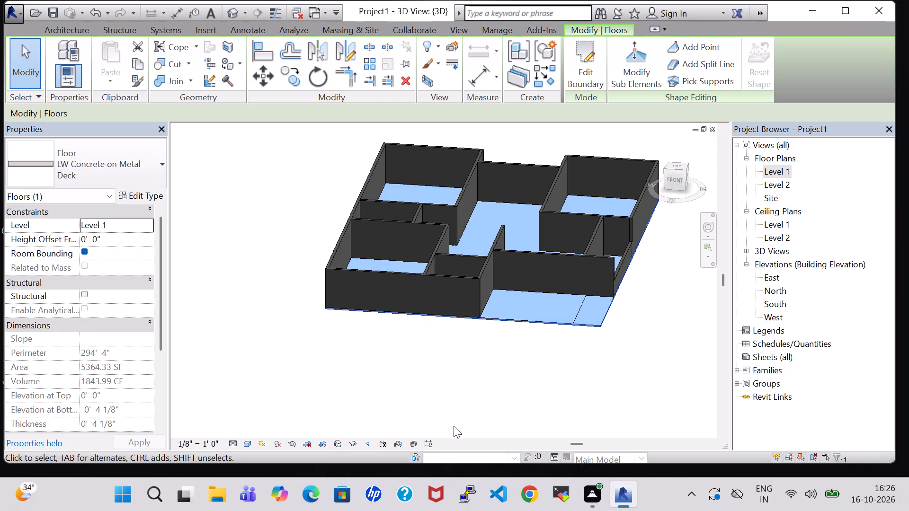
click(456, 408)
shift+scroll(560, 380, down, 1)
shift+middle_drag(560, 380, 497, 363)
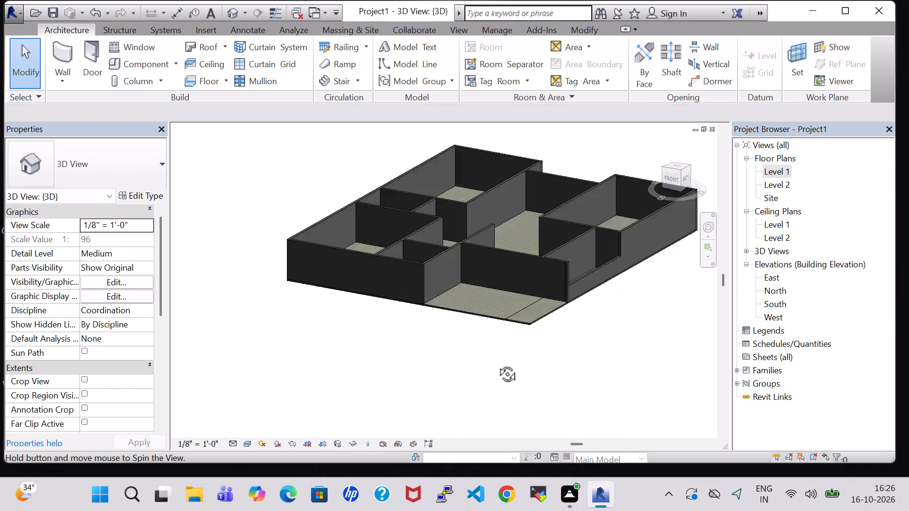
shift+middle_drag(497, 363, 586, 360)
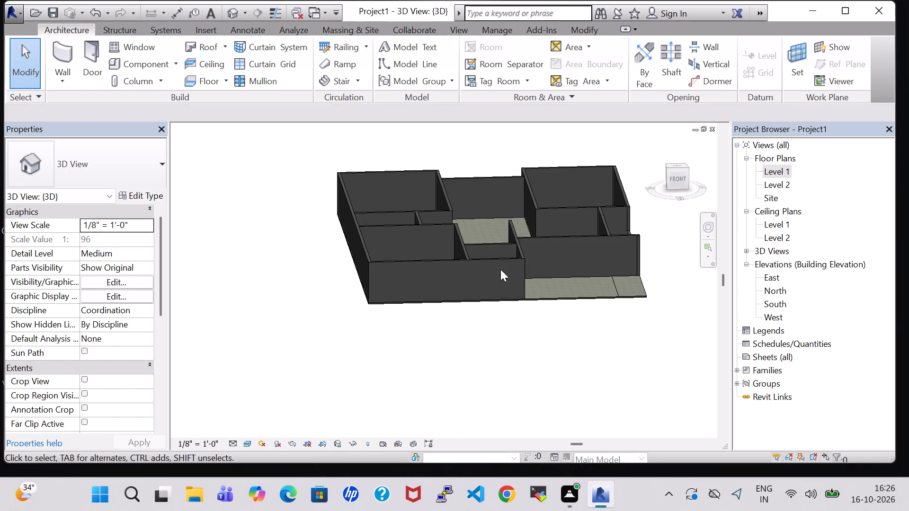
Assign the Brick, Common material to the structure layer of the Generic - 8" wall type.
click(498, 258)
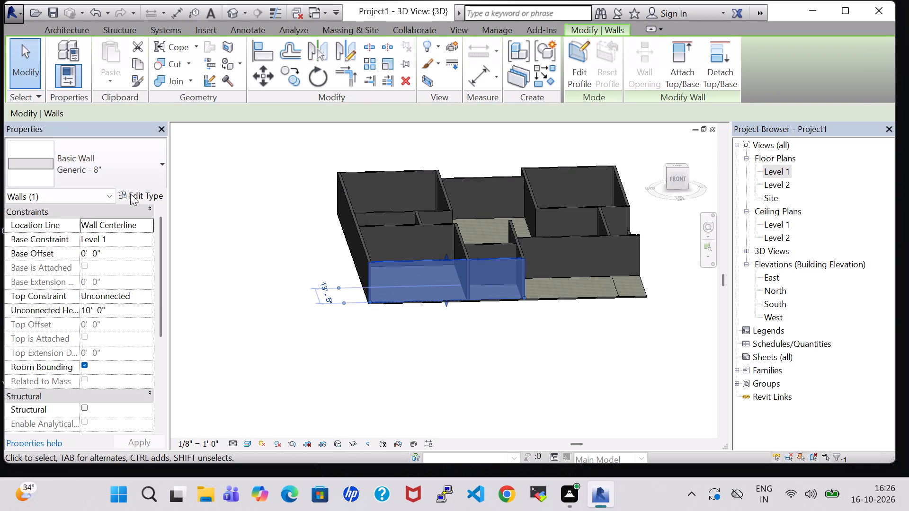
click(130, 194)
click(761, 210)
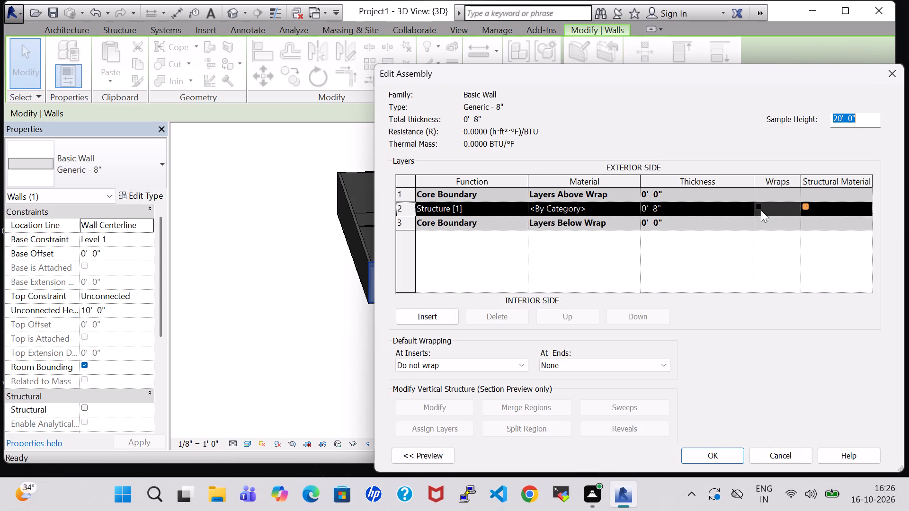
click(591, 208)
click(636, 205)
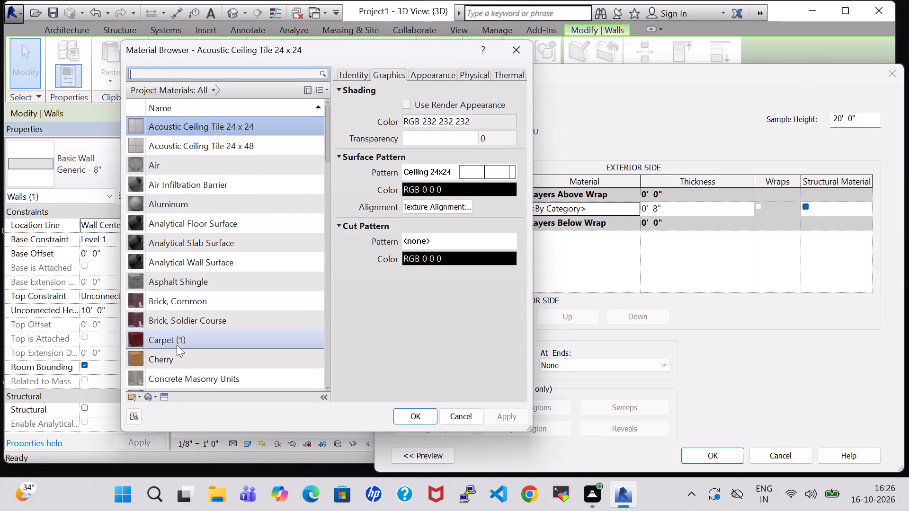
scroll(177, 345, down, 2)
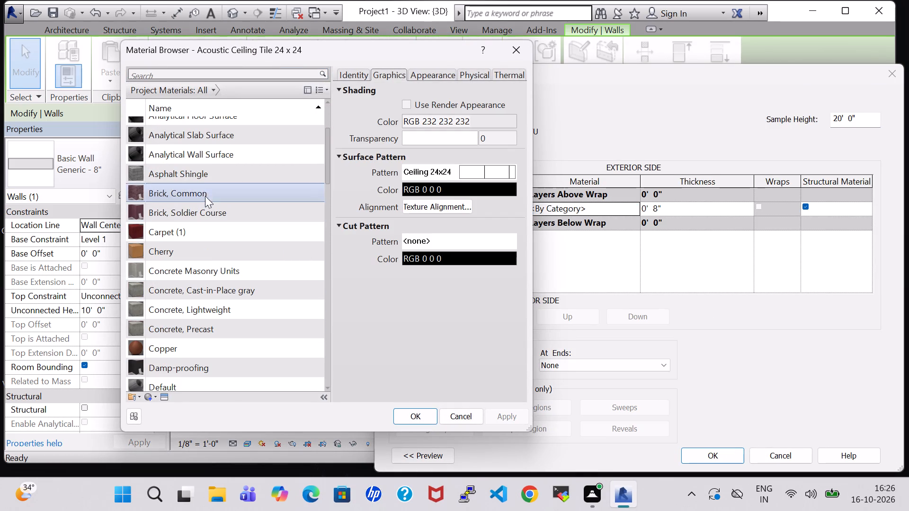
scroll(196, 196, up, 1)
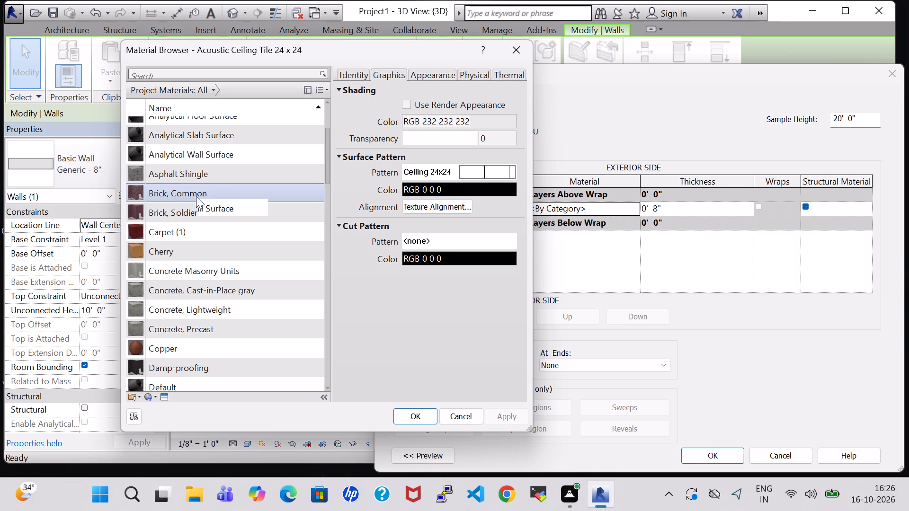
scroll(196, 196, up, 1)
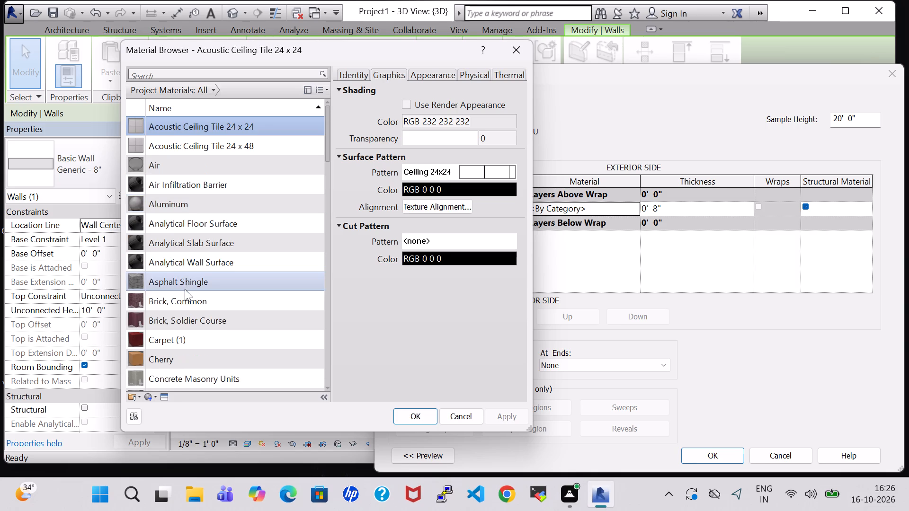
click(185, 296)
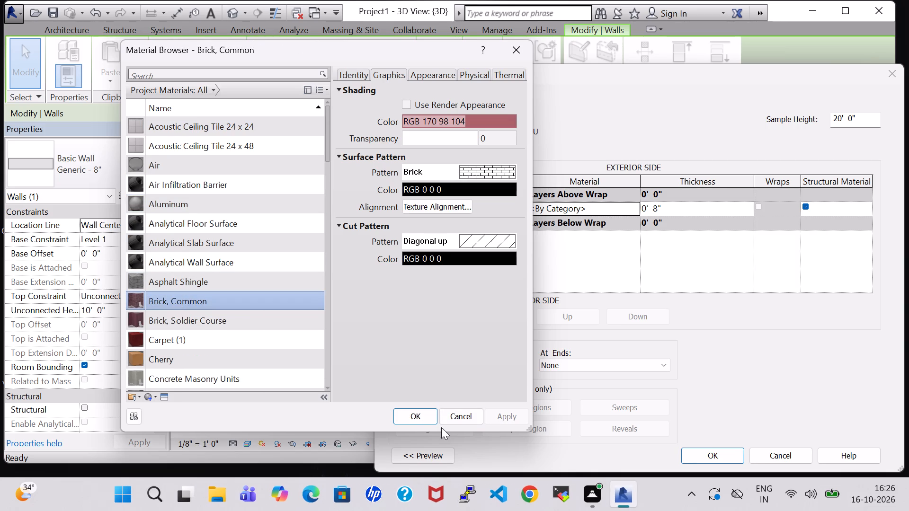
click(410, 417)
click(727, 460)
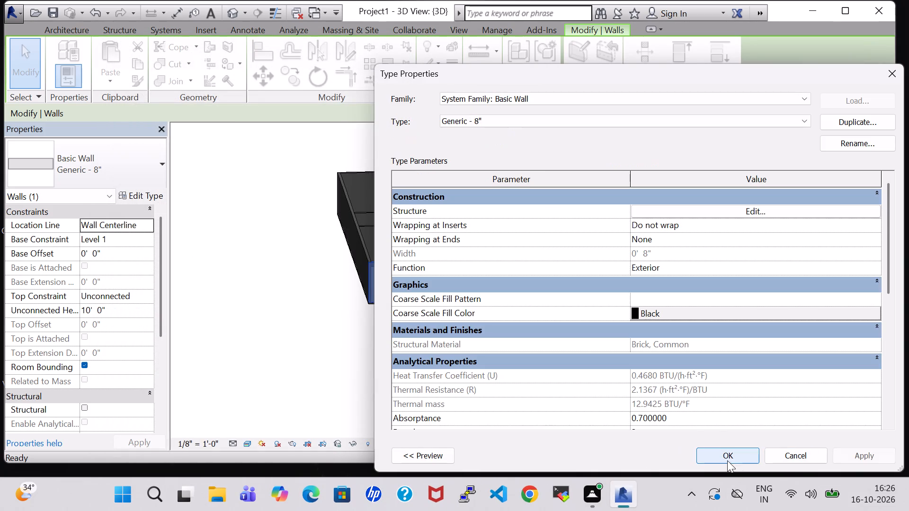
click(880, 464)
click(747, 460)
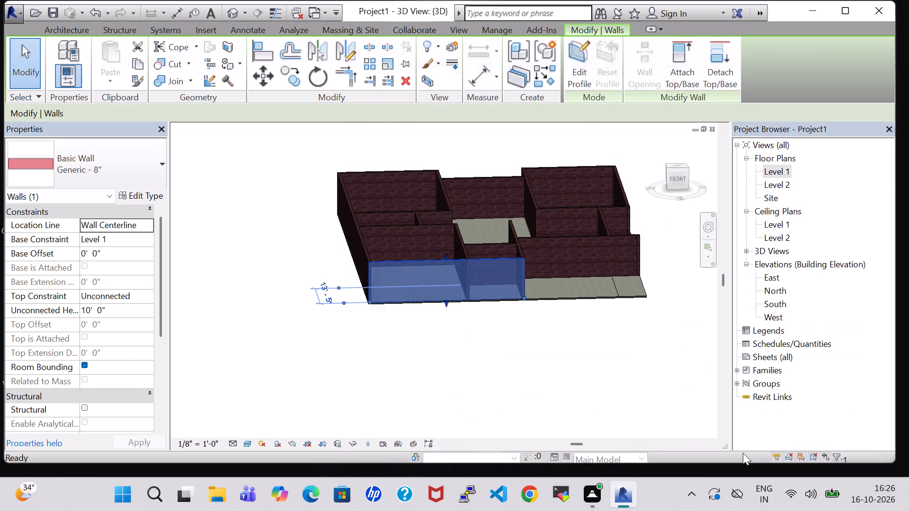
click(532, 380)
Examine the brick walls and floor from several sides in 3D and return to the Level 1 floor plan.
shift+middle_drag(576, 355, 596, 352)
shift+middle_drag(596, 352, 563, 369)
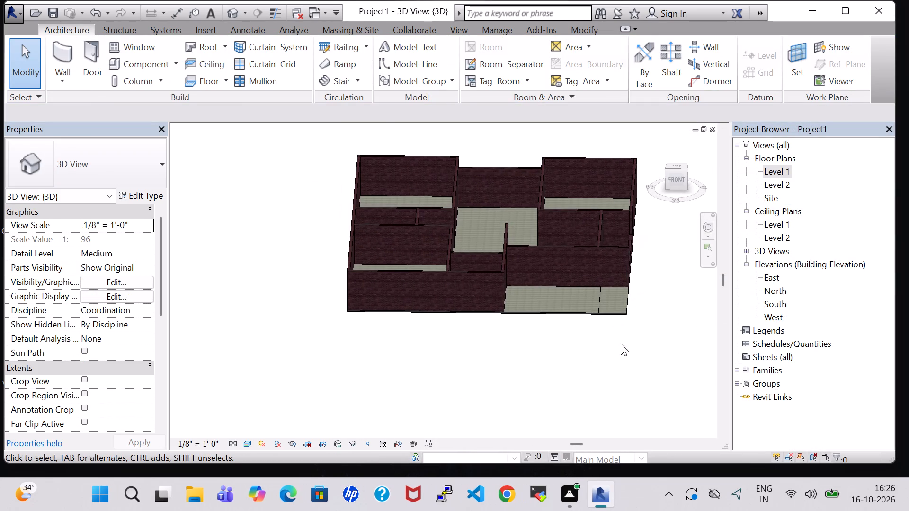
shift+middle_drag(681, 355, 551, 327)
shift+middle_drag(619, 314, 488, 326)
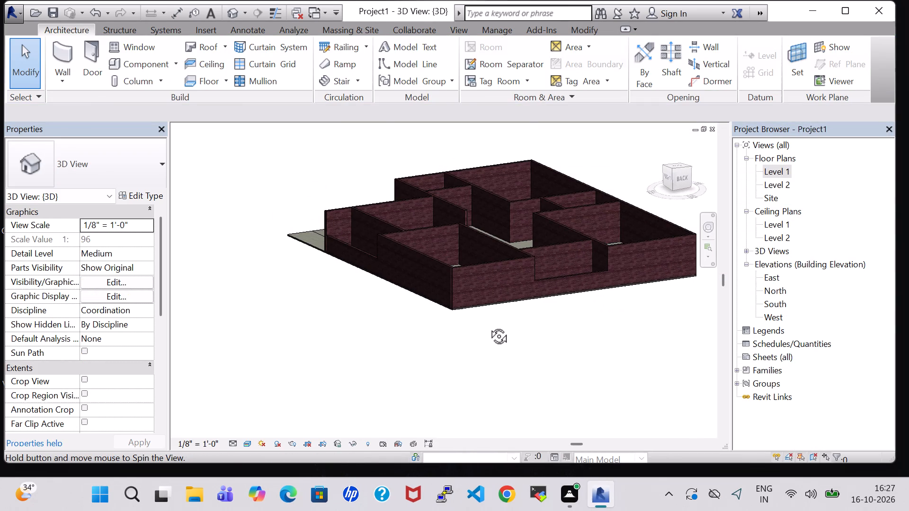
shift+middle_drag(488, 326, 486, 326)
shift+middle_drag(605, 306, 526, 322)
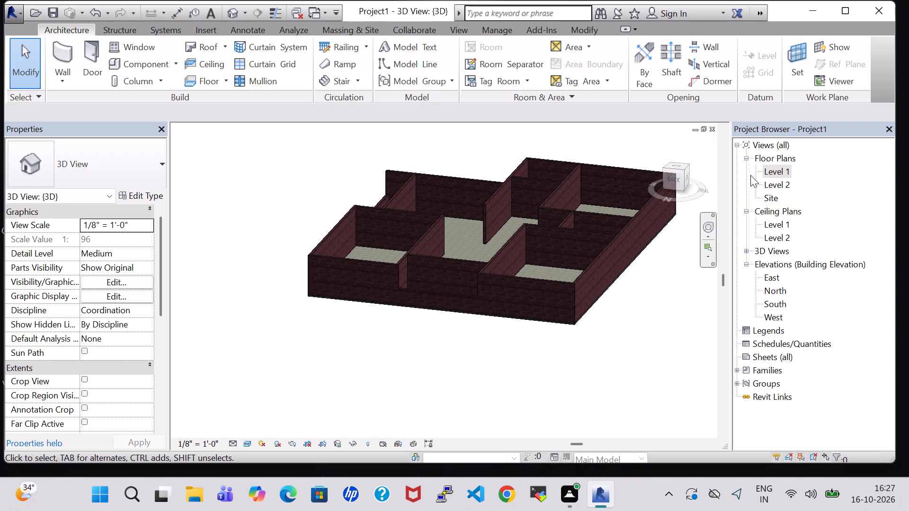
double_click(775, 170)
scroll(569, 252, down, 2)
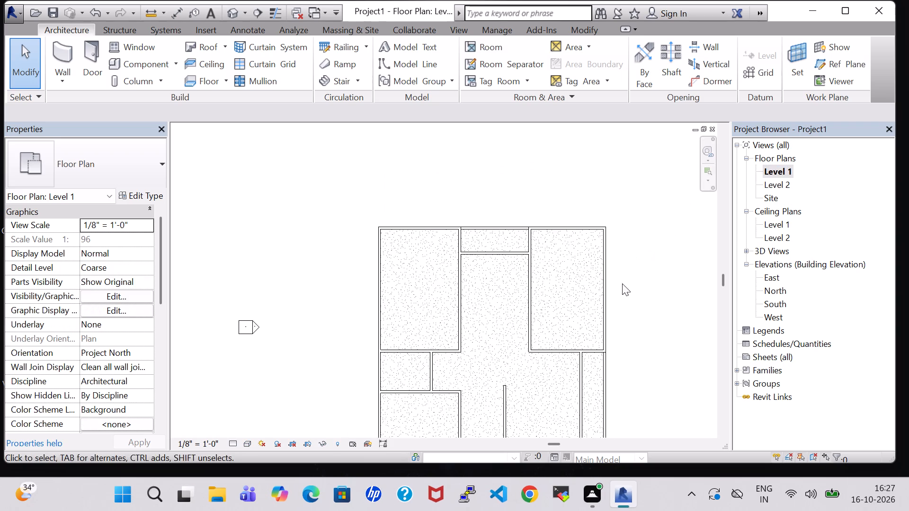
middle_drag(622, 283, 600, 206)
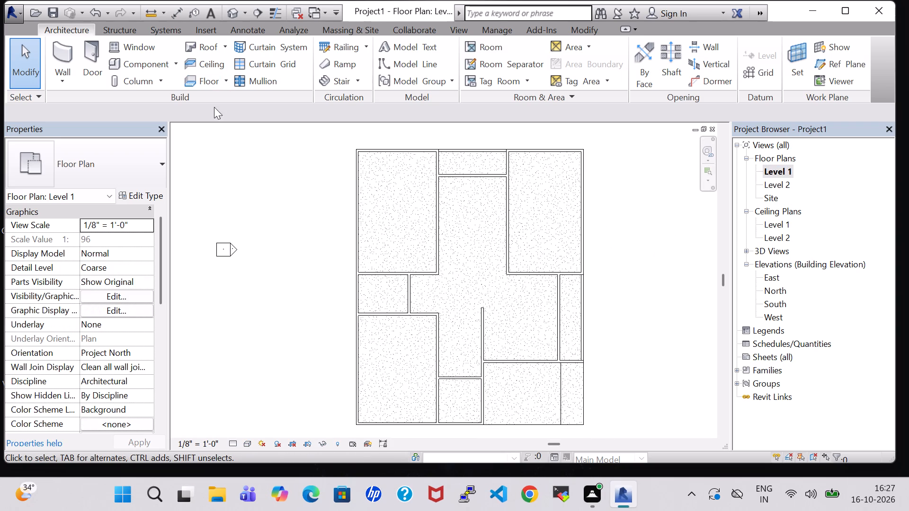
scroll(640, 235, down, 1)
middle_drag(640, 235, 606, 226)
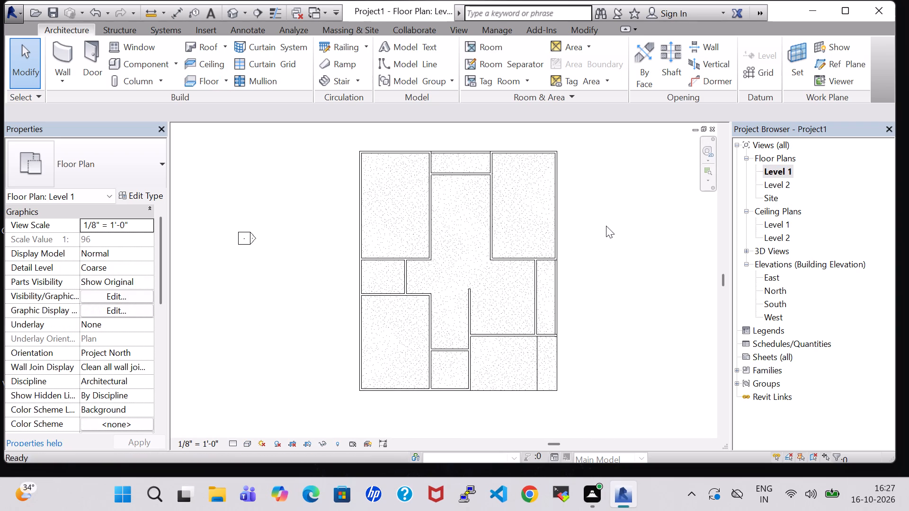
scroll(606, 226, up, 1)
middle_drag(606, 226, 615, 228)
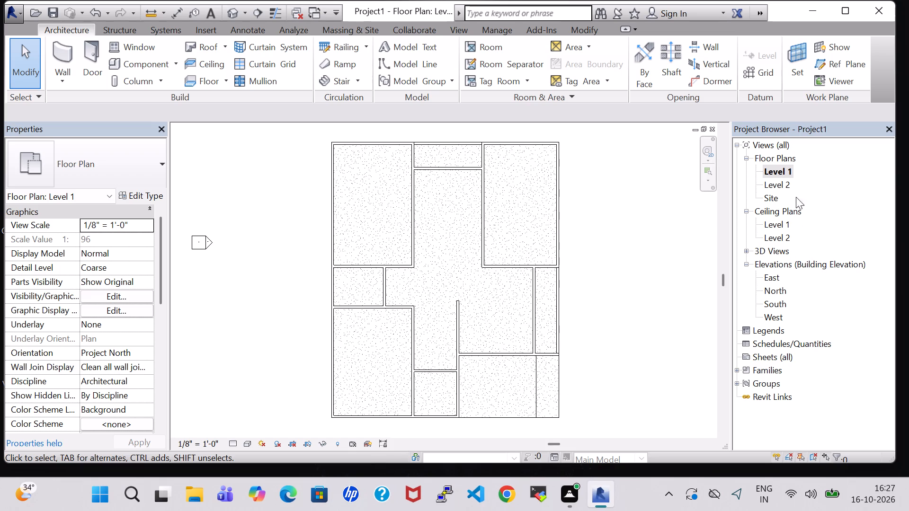
double_click(785, 170)
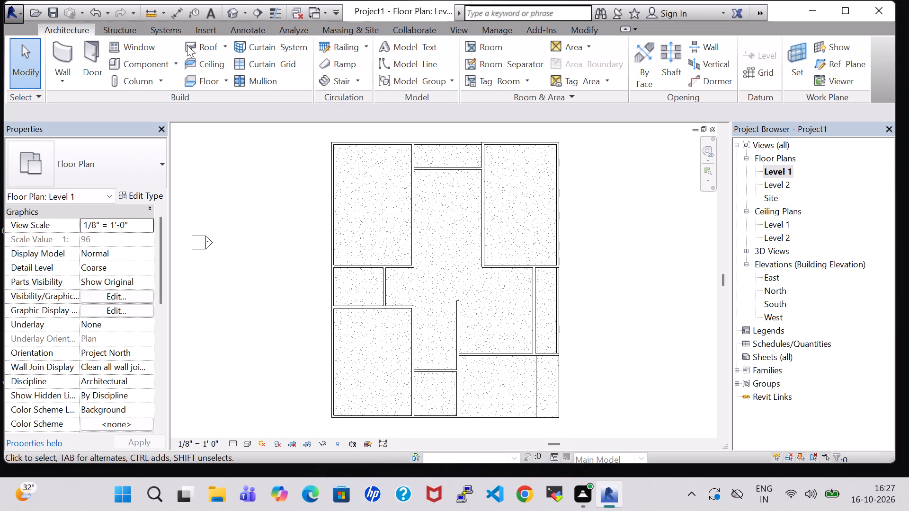
Add a 25' Handrail - Rectangular railing along the outer face of the east low wall, from its south end to its north end.
click(343, 48)
scroll(623, 283, up, 5)
middle_drag(554, 313, 560, 277)
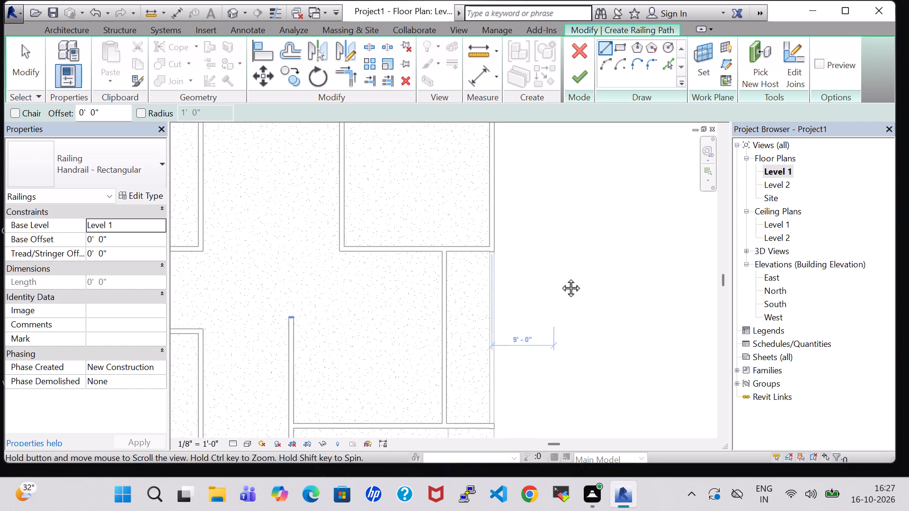
middle_drag(560, 277, 578, 237)
scroll(550, 358, up, 3)
scroll(511, 348, up, 5)
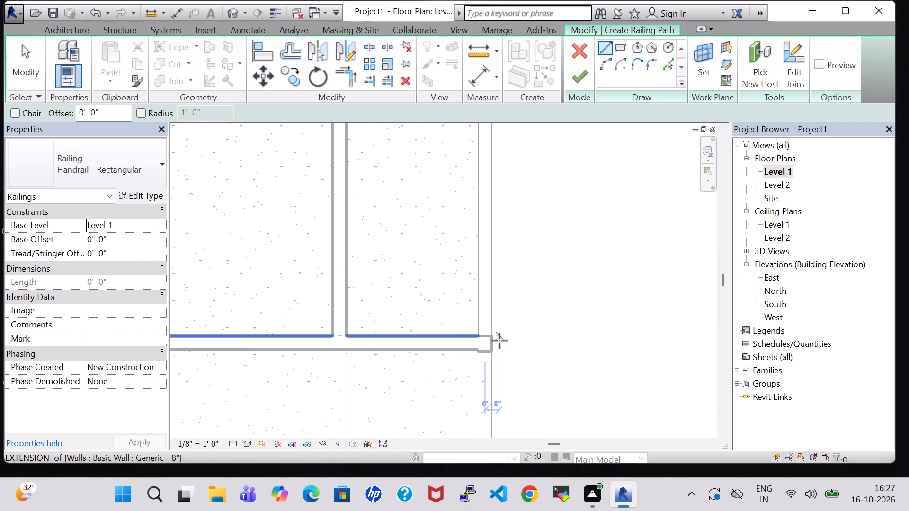
click(490, 338)
middle_drag(482, 207, 486, 378)
middle_drag(490, 269, 495, 450)
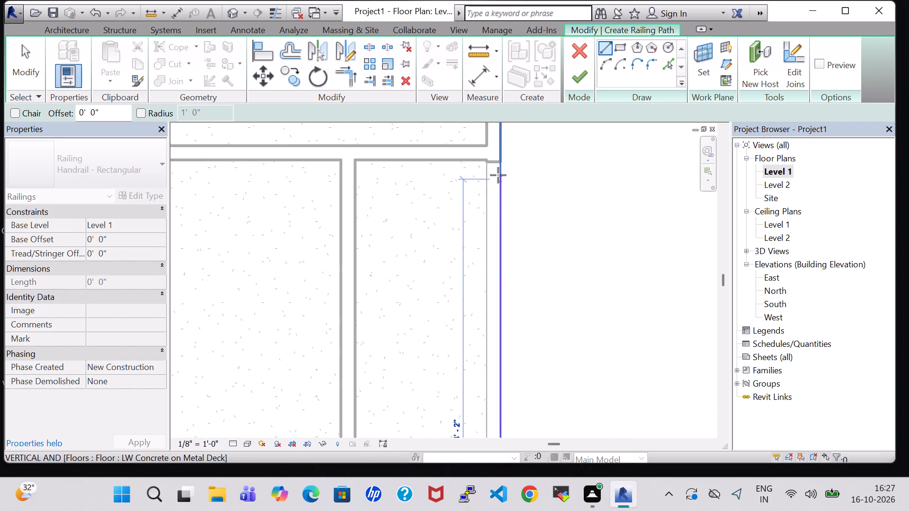
scroll(498, 174, up, 1)
click(498, 161)
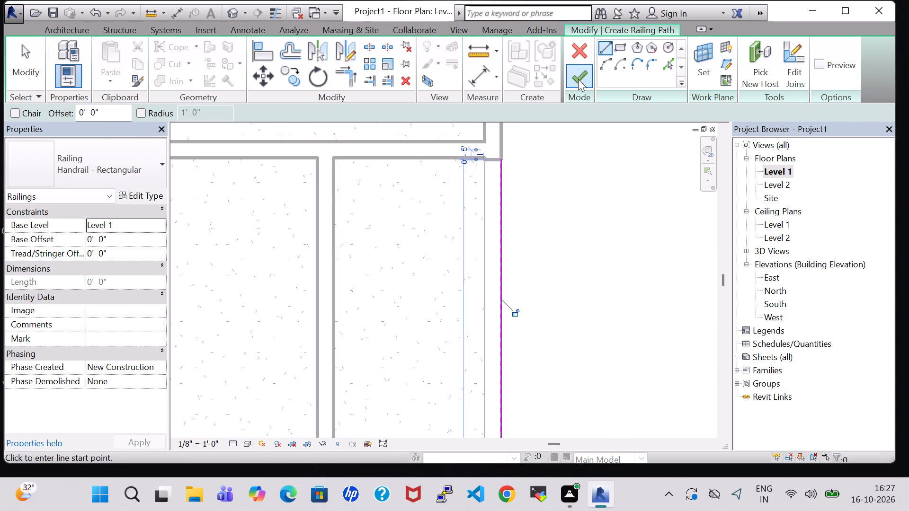
click(578, 78)
Add a 19' 10" Handrail - Rectangular railing along the outer face of the north low wall, between the two corner rooms.
middle_drag(526, 190, 733, 497)
scroll(607, 346, down, 6)
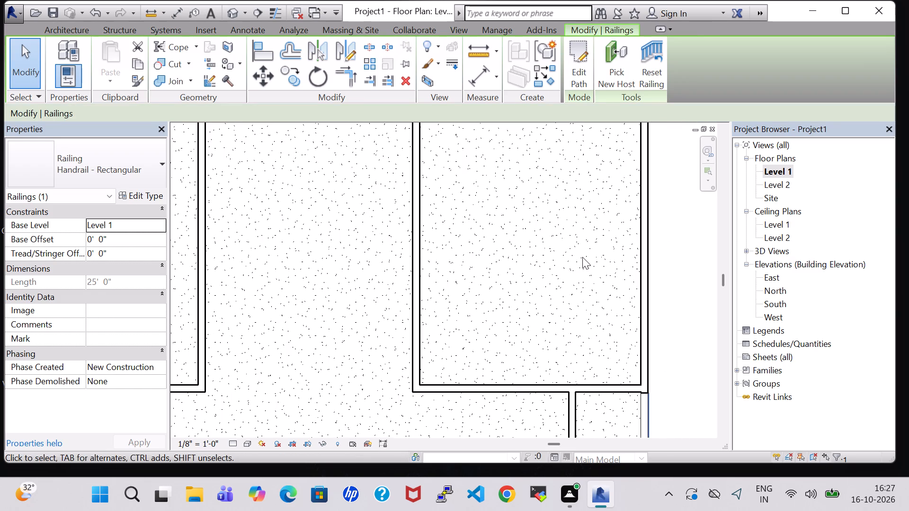
middle_drag(578, 250, 660, 471)
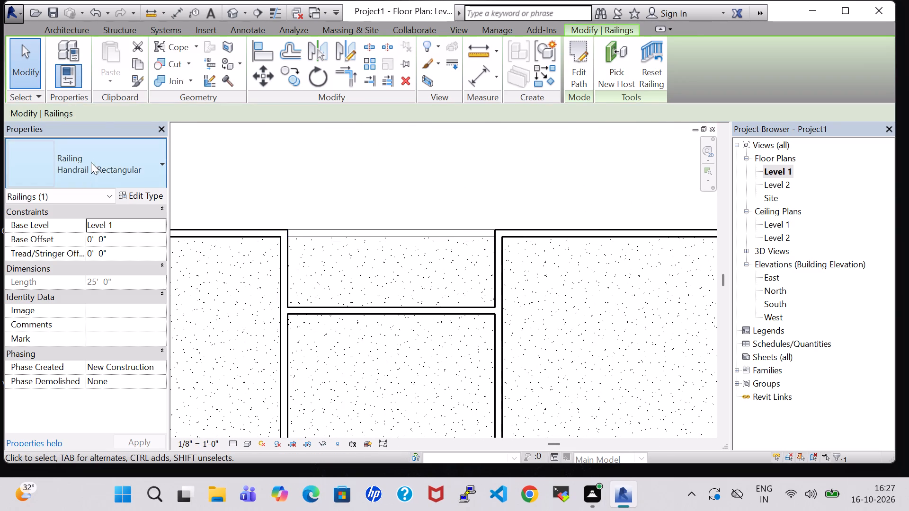
click(60, 26)
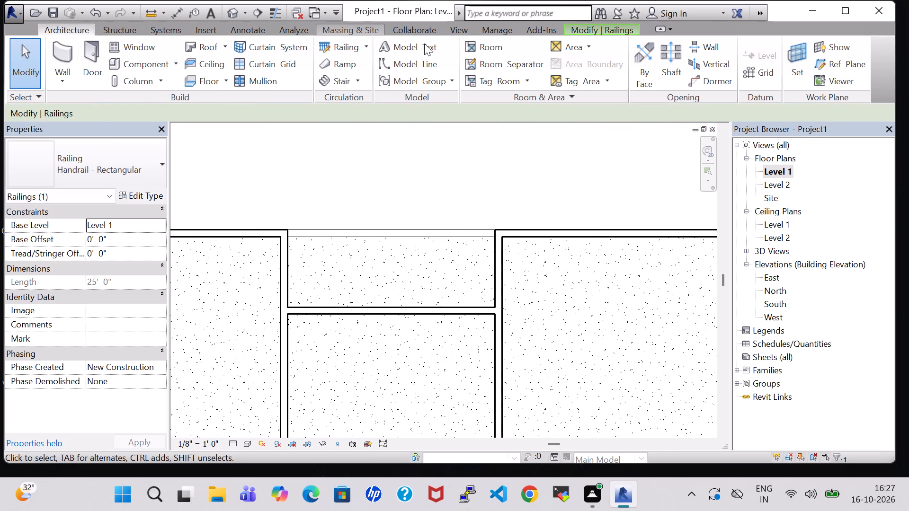
click(342, 45)
scroll(416, 145, up, 3)
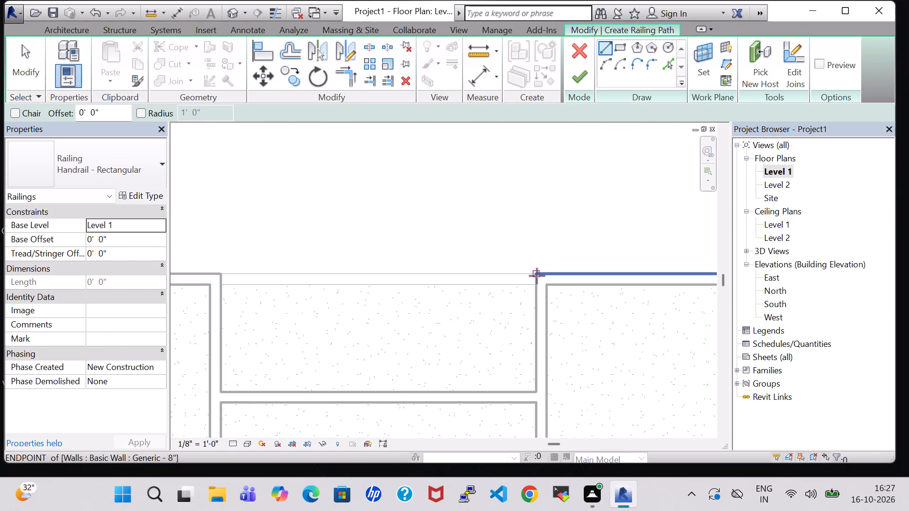
click(537, 276)
click(220, 275)
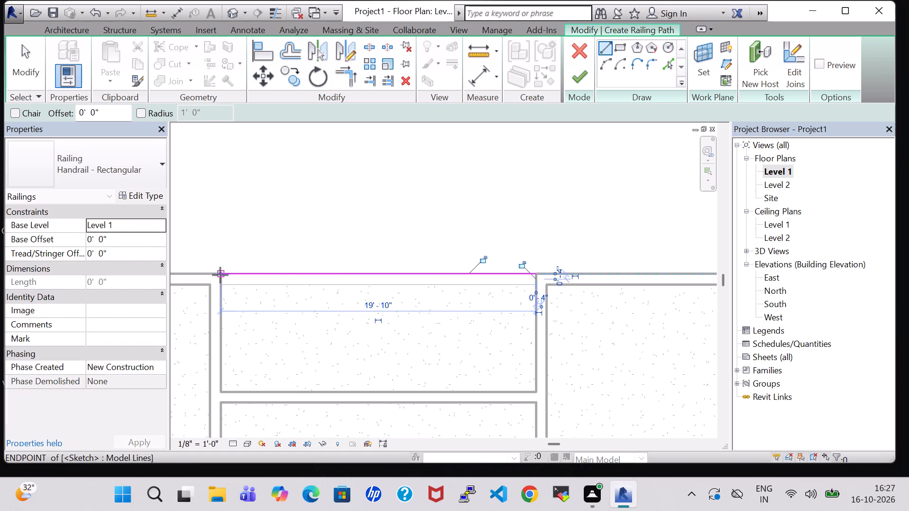
click(584, 77)
scroll(446, 245, down, 2)
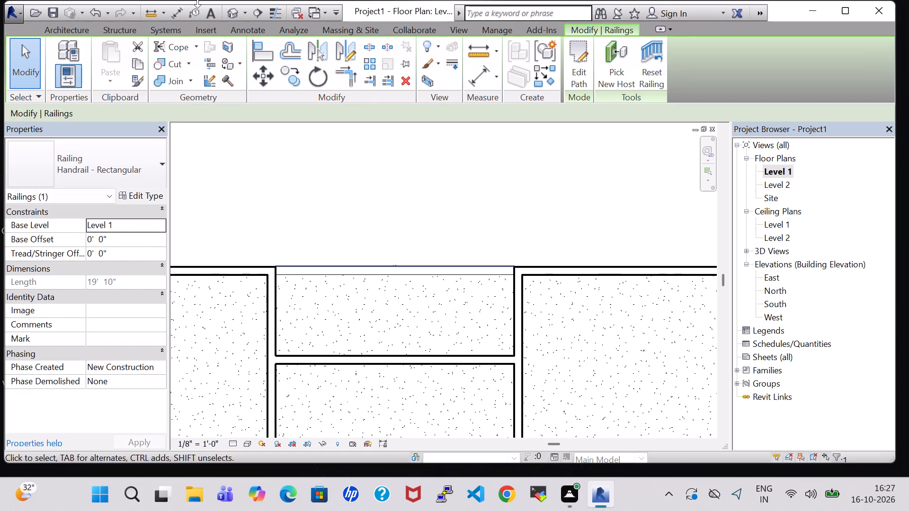
Set the base offset of the north low wall's railing to 4' 0" in the 3D view.
click(231, 14)
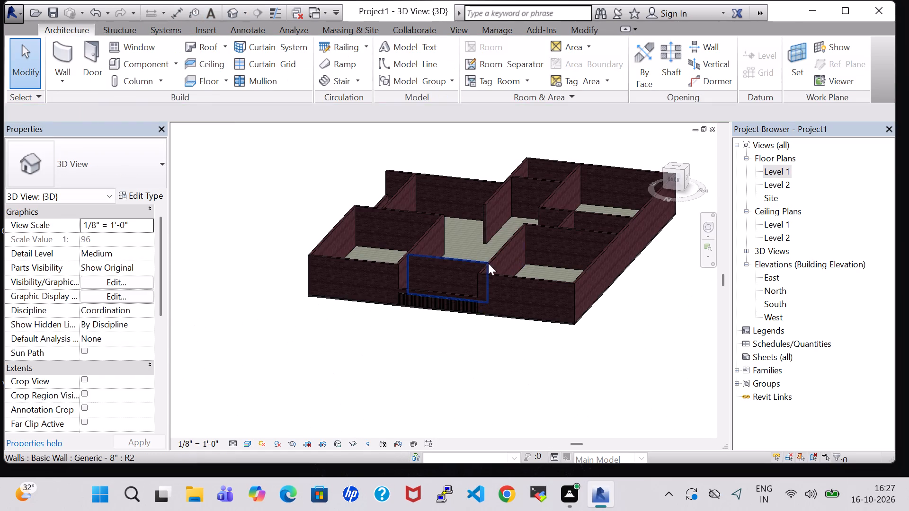
click(423, 309)
click(92, 239)
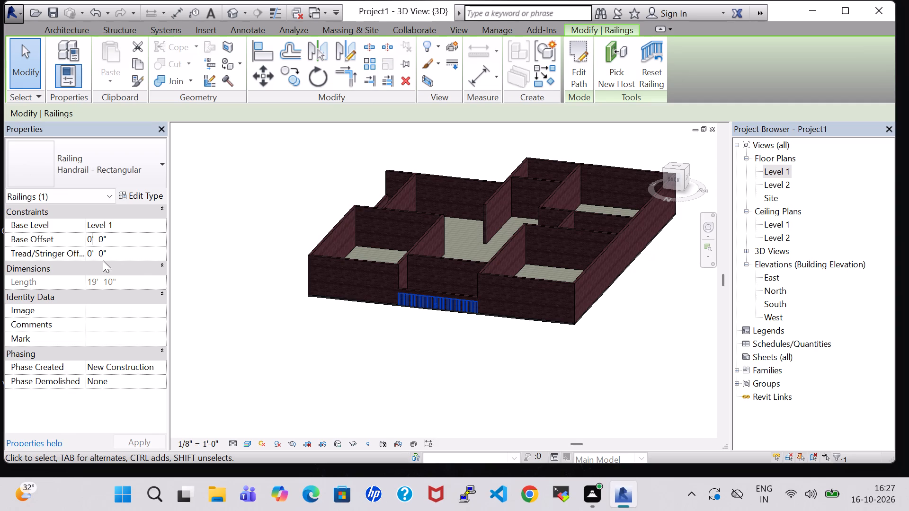
key(BackSpace)
key(4)
key(Return)
scroll(318, 377, up, 5)
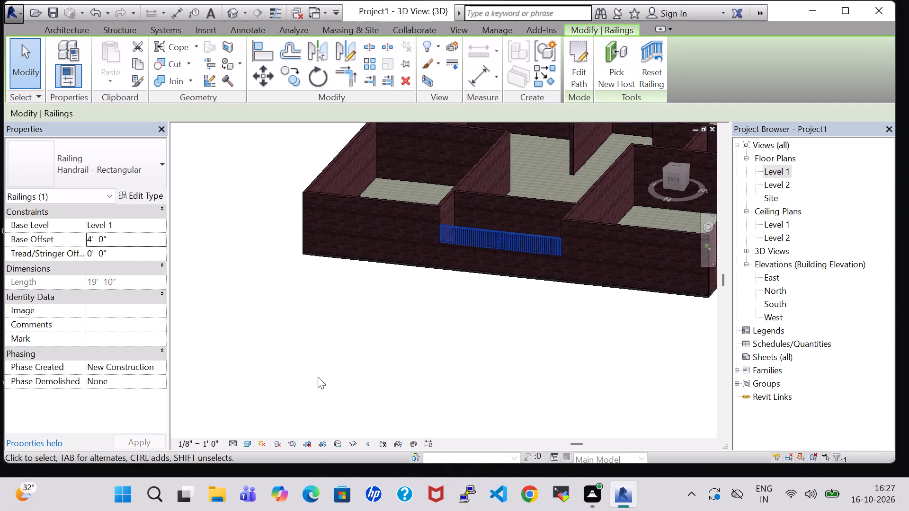
scroll(318, 377, up, 3)
shift+middle_drag(388, 281, 422, 287)
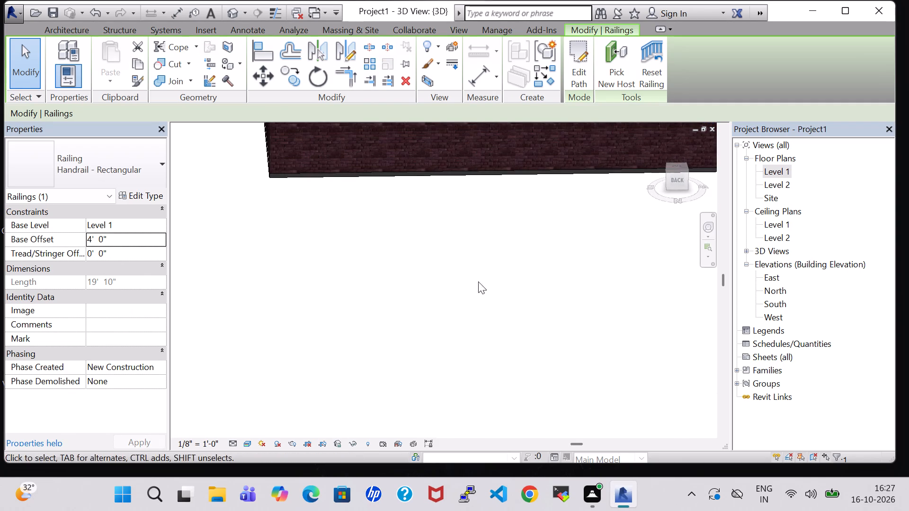
middle_drag(613, 295, 321, 423)
click(457, 396)
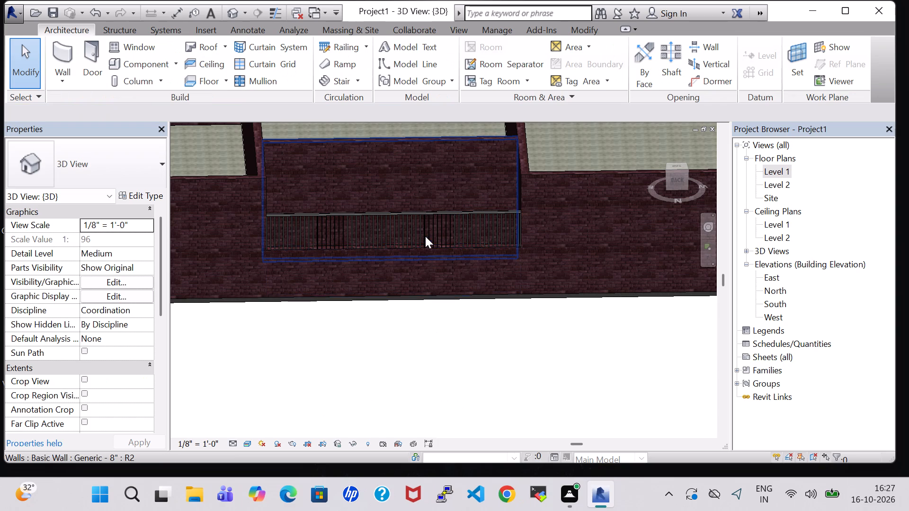
Change the railing on the north low wall to the Guardrail - Pipe type.
click(412, 214)
click(84, 161)
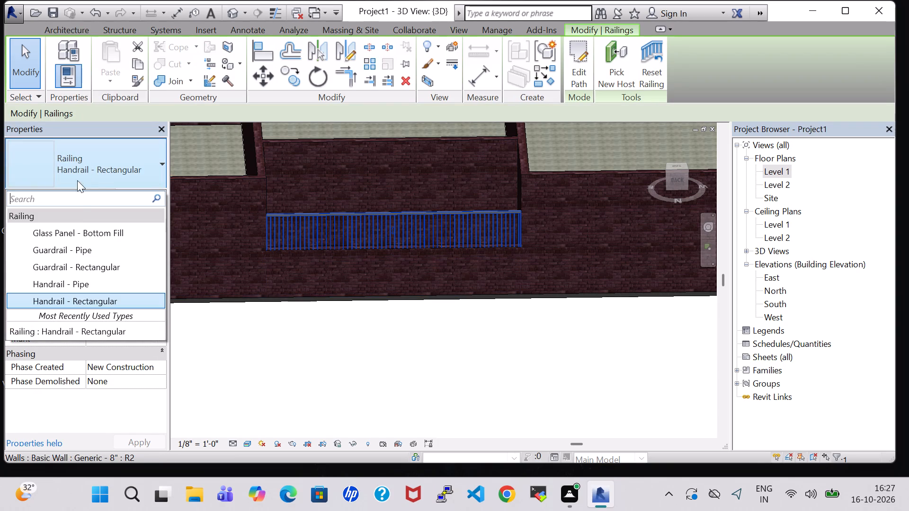
click(80, 245)
click(339, 366)
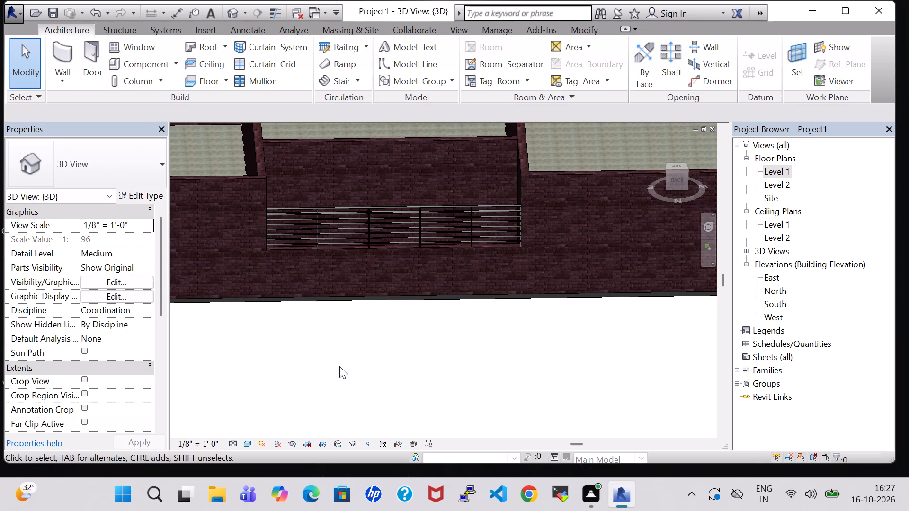
Set the base offset of the 25' railing on the east low wall to 4' 0".
shift+scroll(443, 390, down, 1)
shift+middle_drag(443, 390, 361, 396)
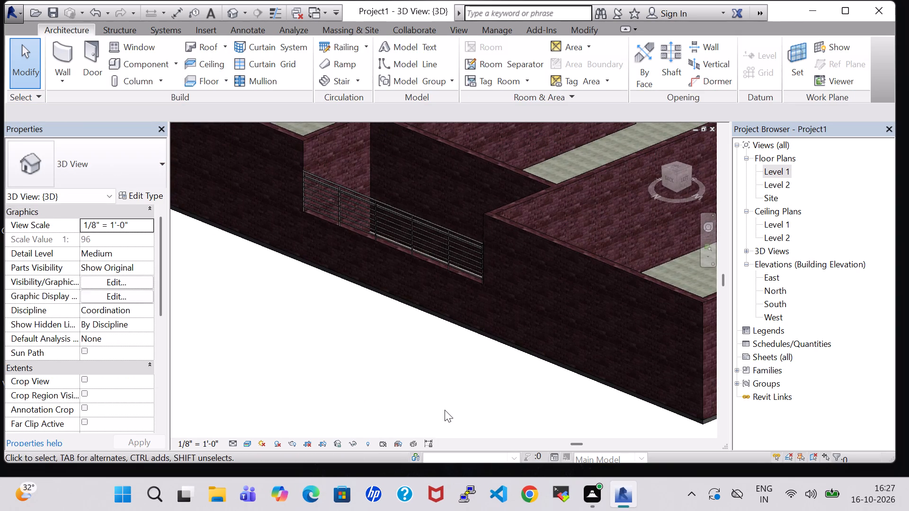
shift+middle_drag(480, 414, 365, 384)
middle_drag(558, 387, 289, 317)
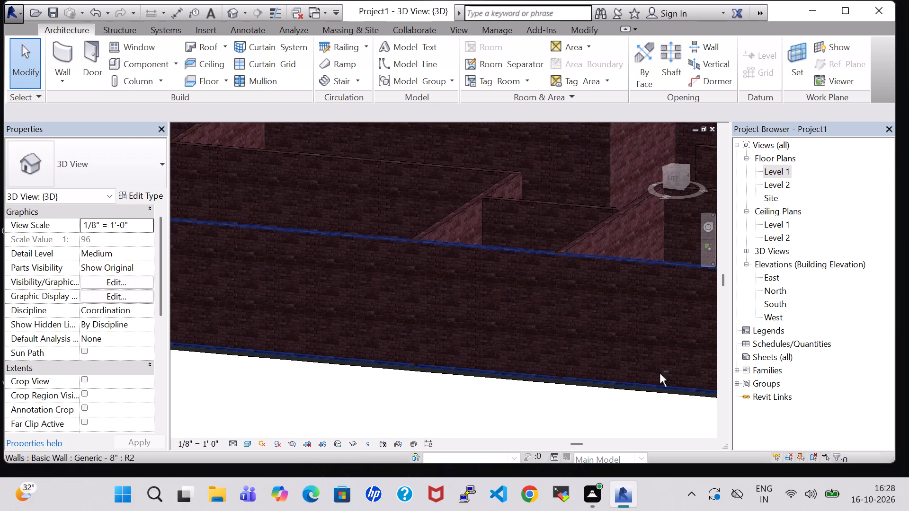
shift+middle_drag(659, 373, 385, 370)
middle_drag(283, 348, 556, 346)
scroll(606, 352, down, 3)
middle_drag(282, 375, 463, 380)
scroll(307, 442, up, 3)
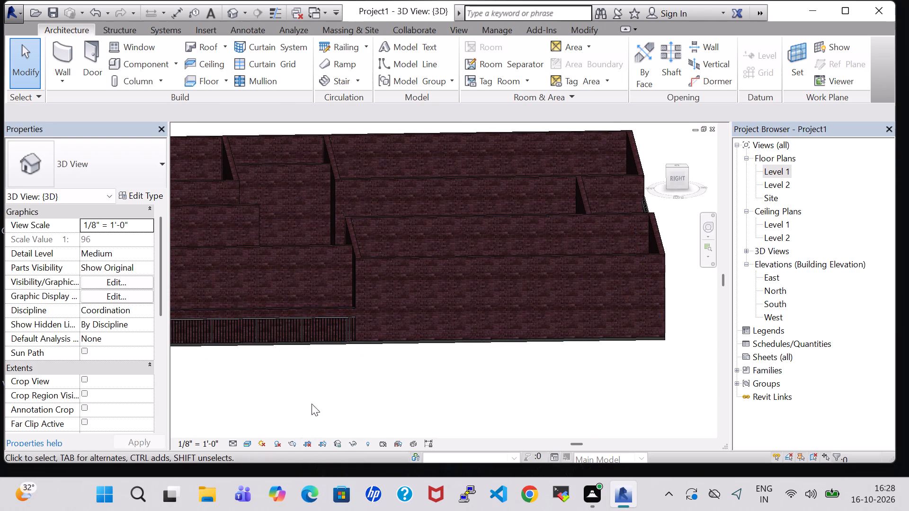
middle_drag(313, 395, 604, 396)
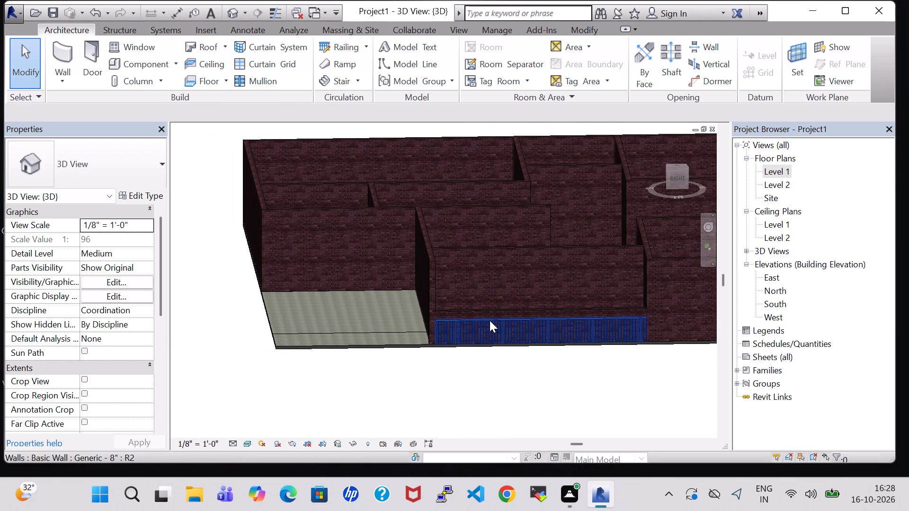
click(490, 320)
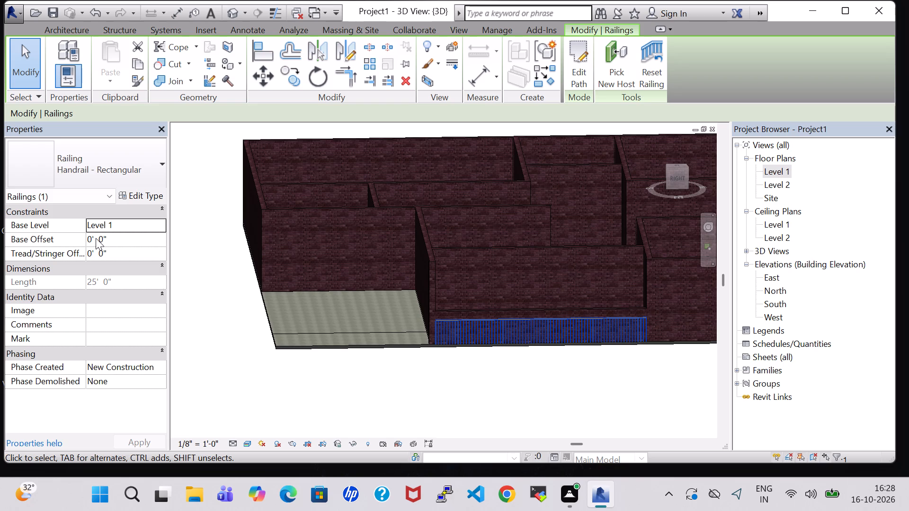
click(92, 238)
key(BackSpace)
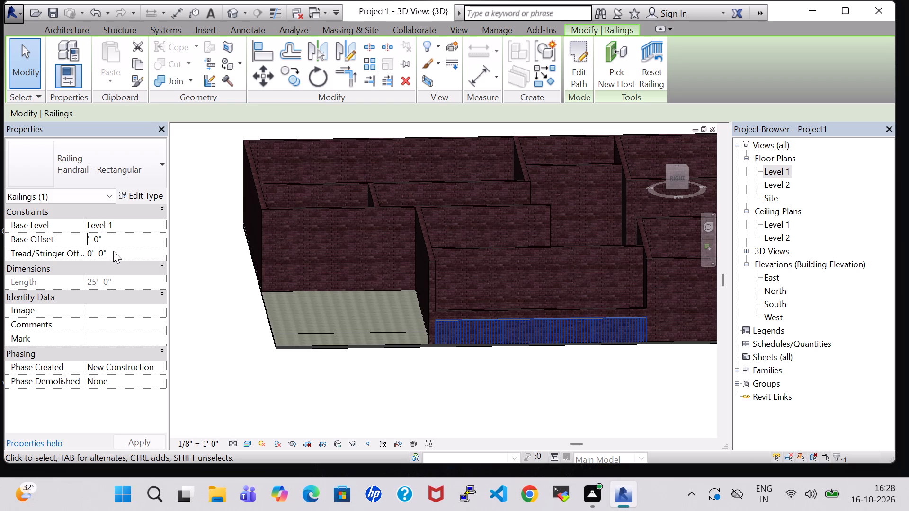
key(4)
key(Return)
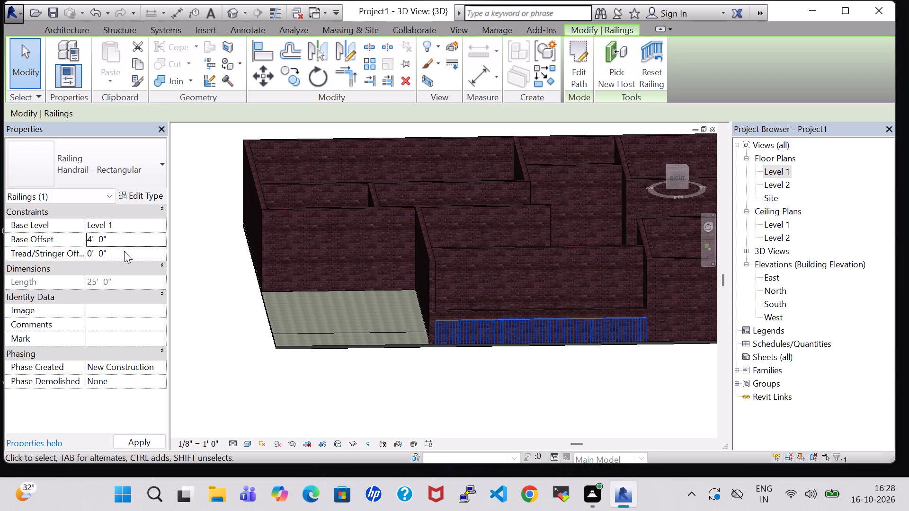
click(428, 389)
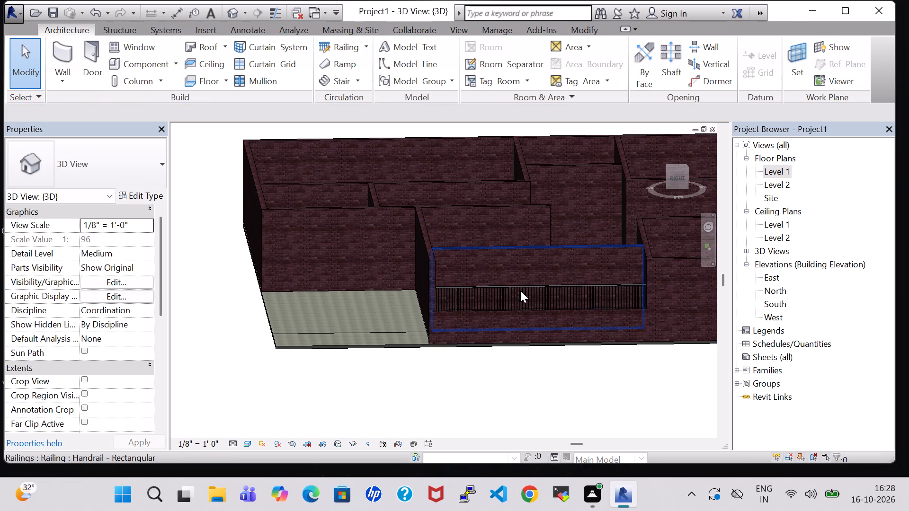
Change the railing on the east low wall to the Guardrail - Pipe type.
click(534, 291)
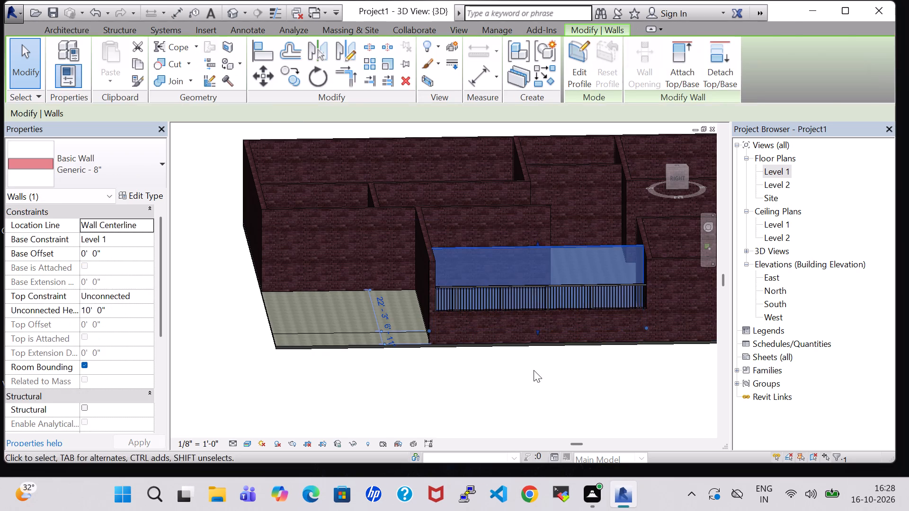
click(534, 370)
click(544, 287)
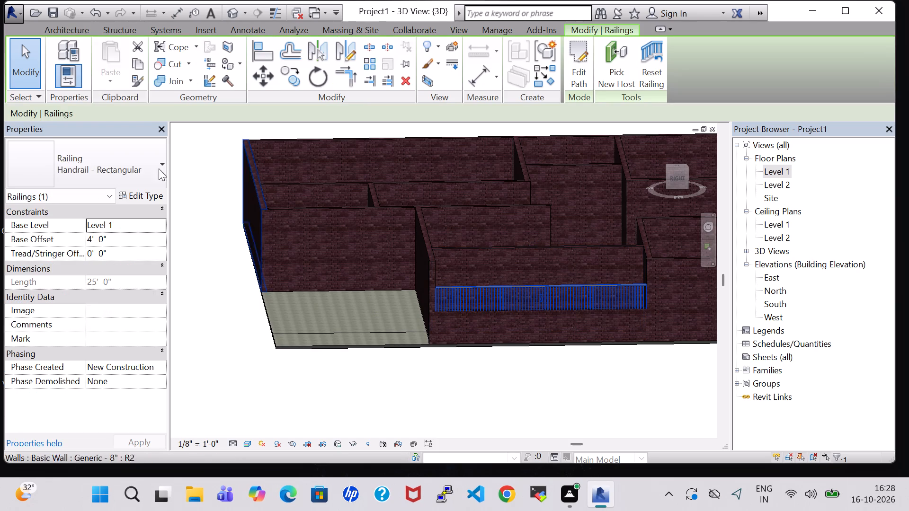
click(114, 147)
click(72, 249)
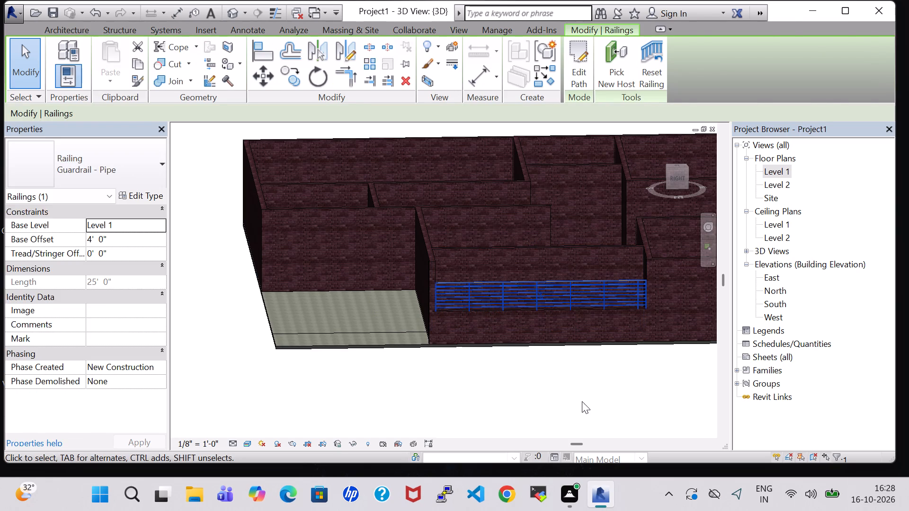
click(582, 401)
Examine the walls, floor and east railing from the south side of the building in 3D.
shift+middle_drag(428, 414, 497, 413)
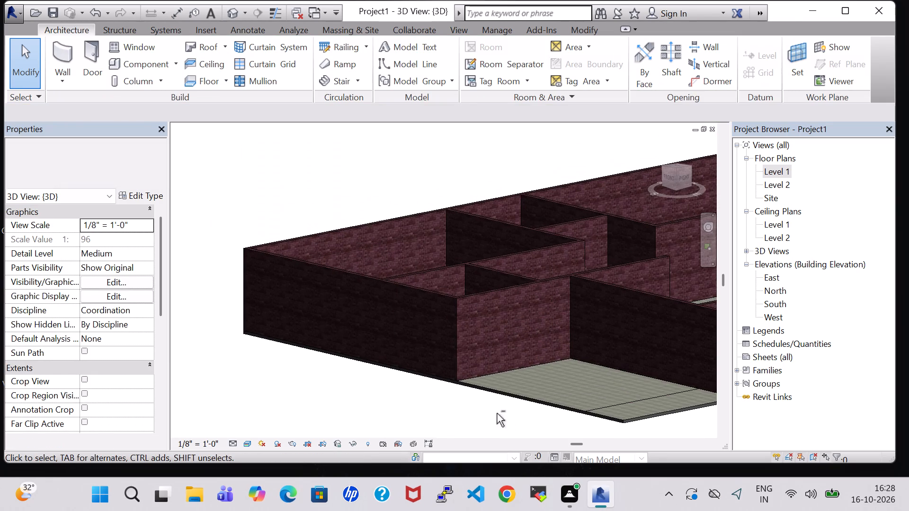
shift+middle_drag(440, 410, 498, 410)
middle_drag(448, 284, 181, 273)
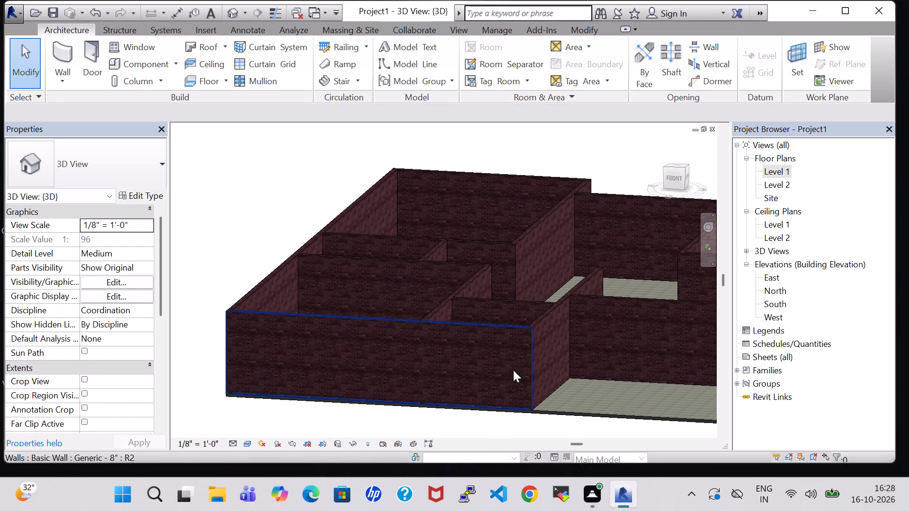
shift+middle_drag(614, 374, 620, 375)
middle_drag(620, 375, 389, 303)
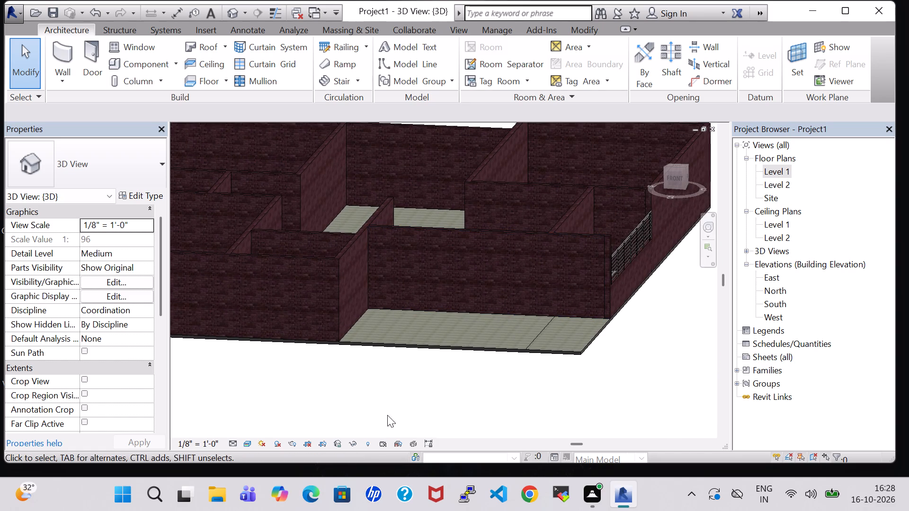
shift+middle_drag(397, 386, 411, 369)
scroll(417, 360, down, 3)
shift+middle_drag(423, 353, 436, 358)
Start a Generic - 12" roof by footprint from the Level 1 plan with a 66' 6" boundary line along the north outer face, west to east.
double_click(778, 173)
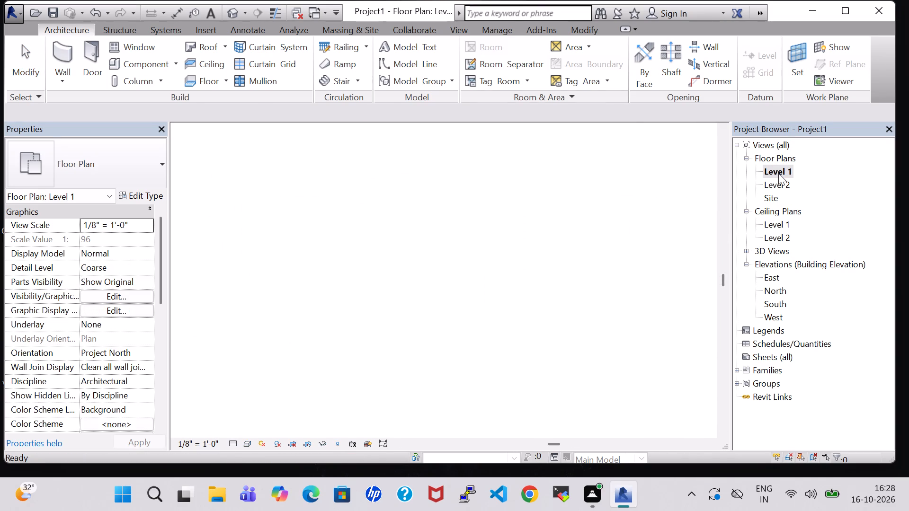
scroll(307, 218, down, 7)
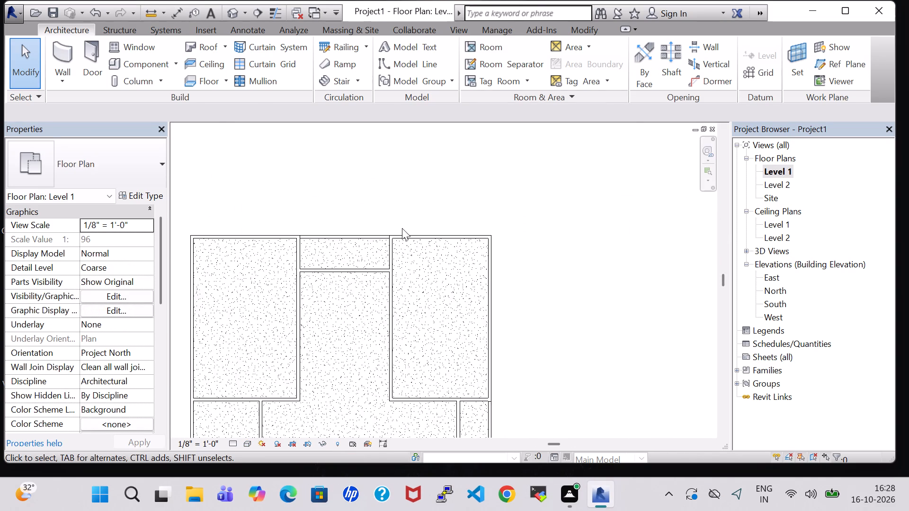
scroll(402, 228, down, 2)
middle_drag(491, 311, 554, 225)
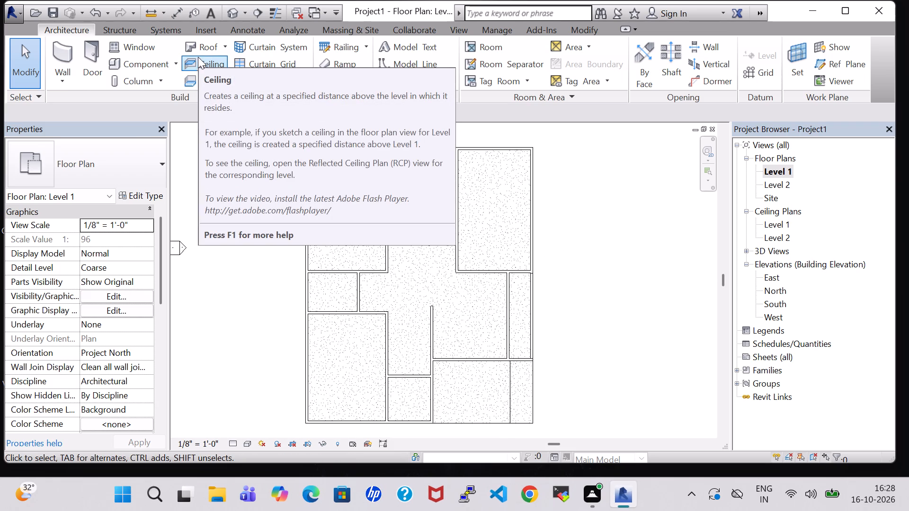
click(201, 44)
click(437, 274)
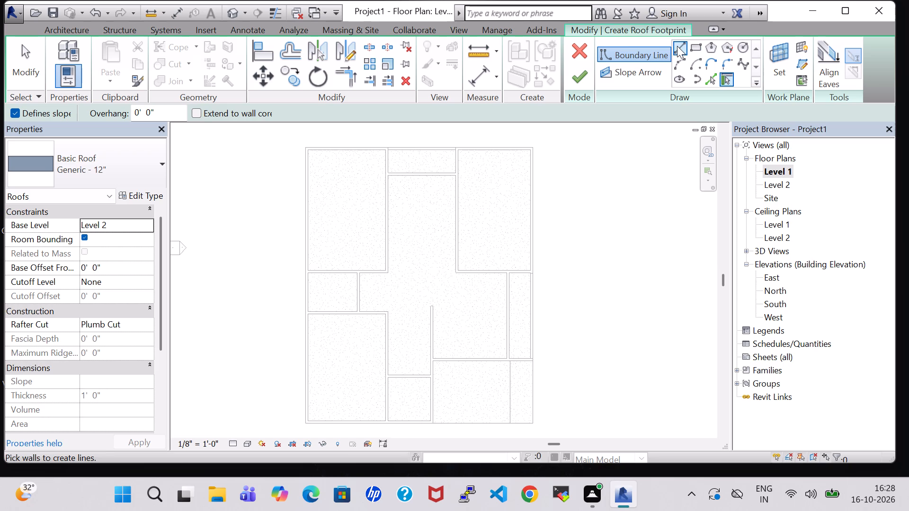
click(677, 46)
scroll(353, 187, up, 2)
middle_drag(319, 195, 391, 311)
scroll(391, 311, up, 2)
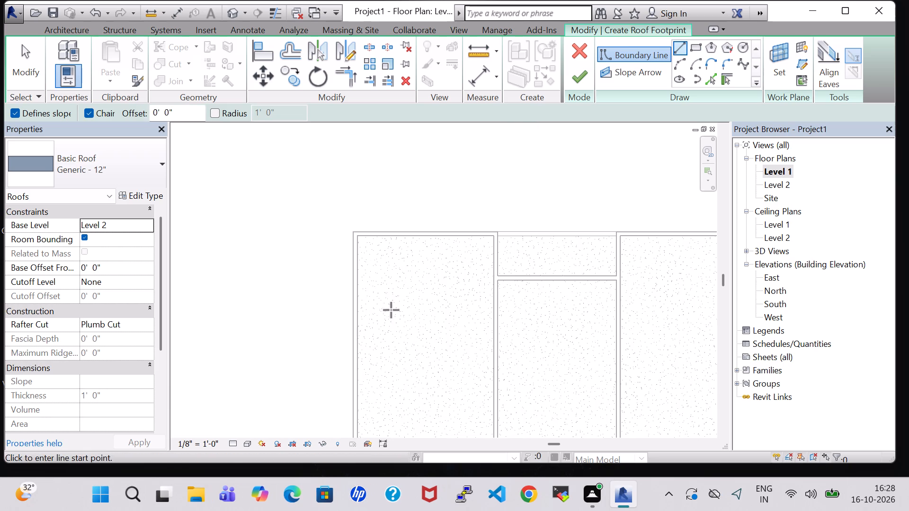
scroll(352, 273, up, 2)
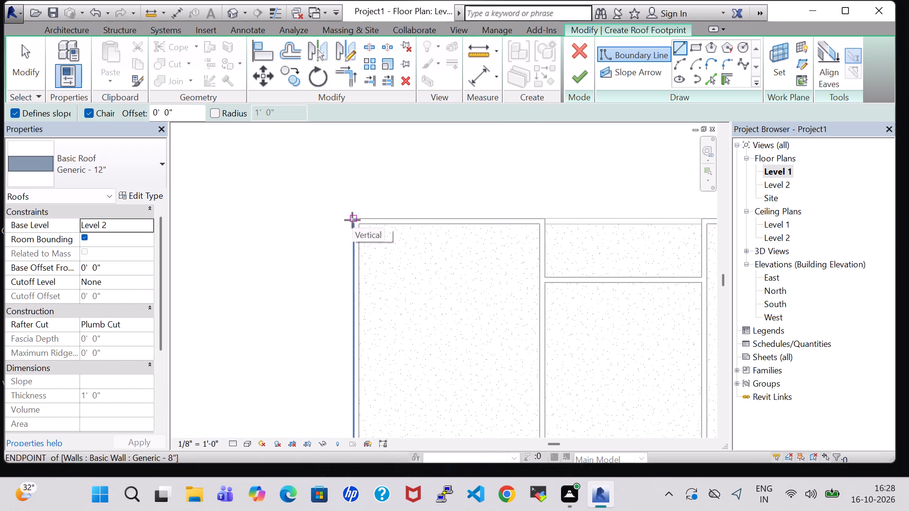
click(352, 220)
scroll(698, 217, down, 1)
middle_drag(698, 217, 440, 233)
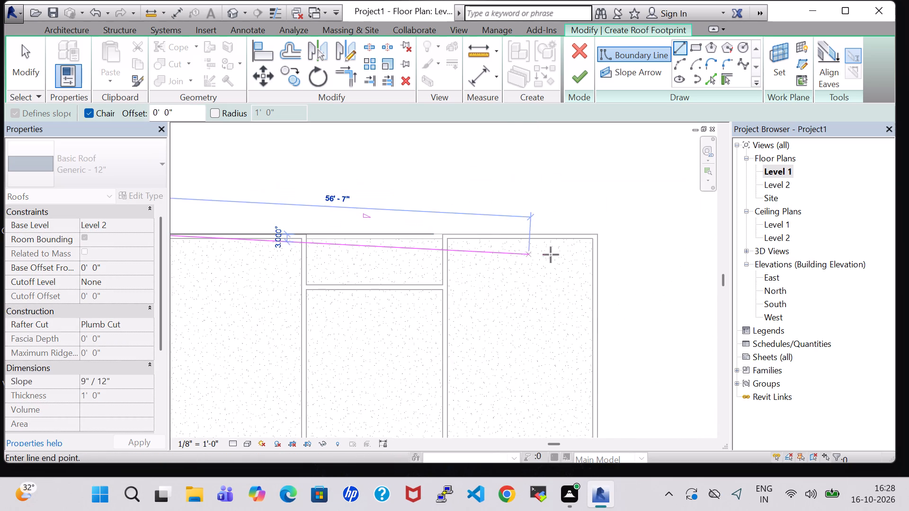
scroll(563, 251, up, 1)
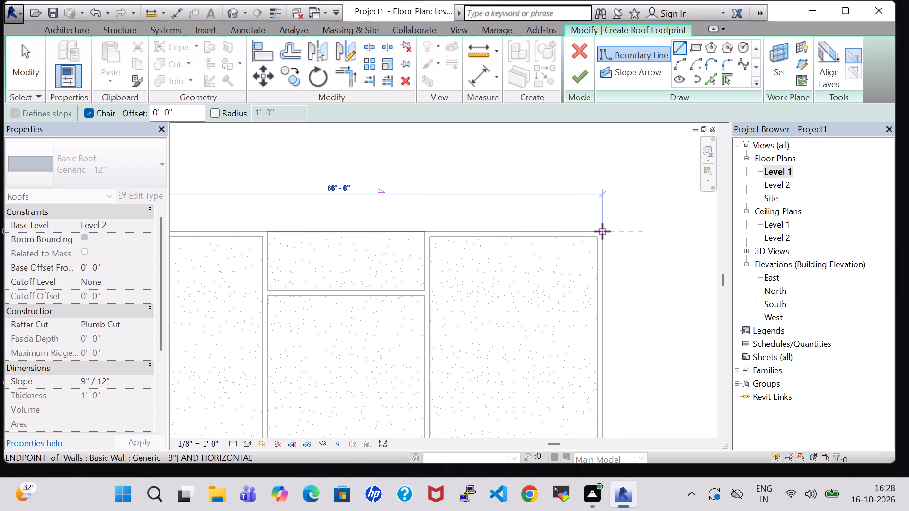
click(602, 231)
Continue the roof boundary down the east side to the southeast floor corner and 66' 6" along the south edge to the southwest corner.
scroll(606, 402, down, 1)
middle_click(606, 402)
scroll(599, 325, down, 1)
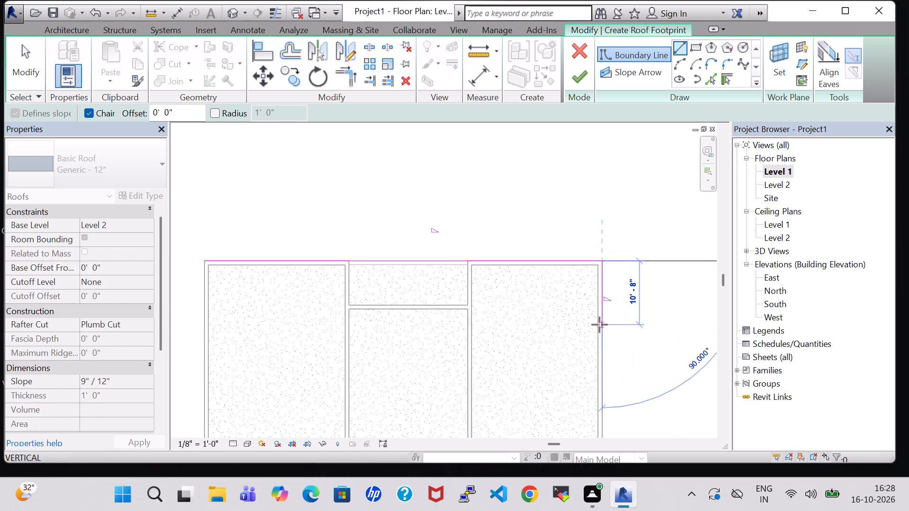
middle_drag(604, 327, 583, 232)
scroll(581, 392, down, 1)
middle_drag(581, 392, 574, 273)
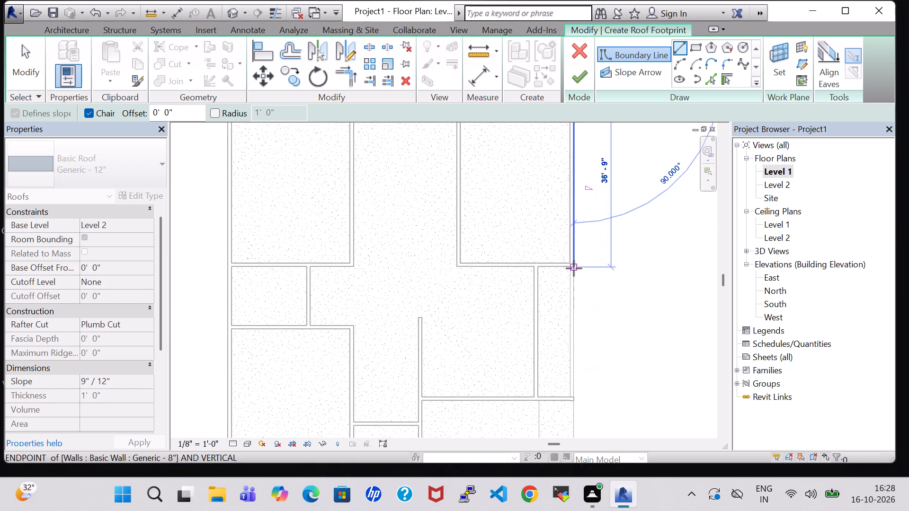
middle_drag(575, 394, 555, 255)
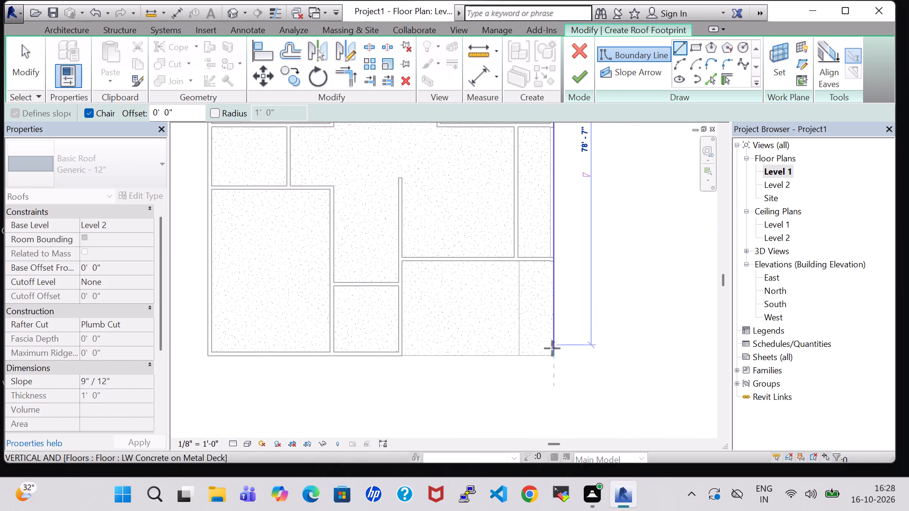
click(552, 353)
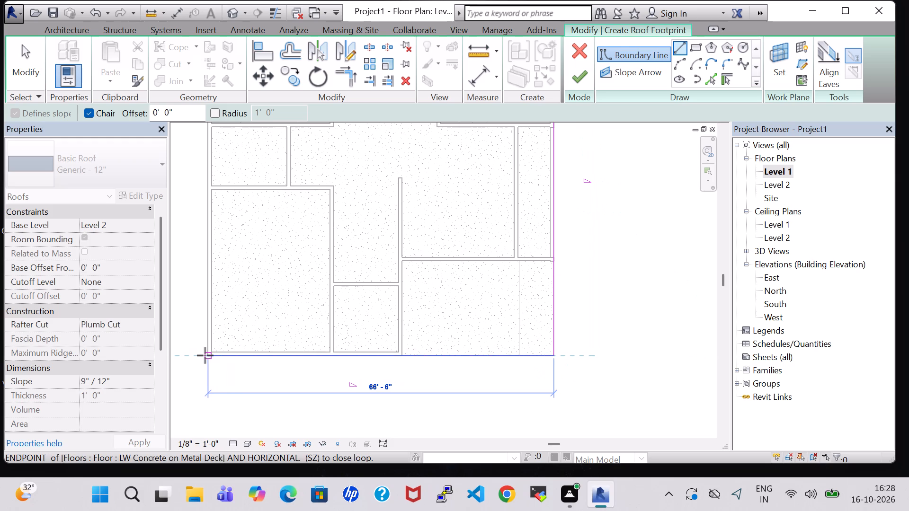
click(205, 355)
Close the roof boundary up the west side to the northwest corner, finish the footprint roof and attach the highlighted walls to it.
middle_drag(211, 201, 267, 372)
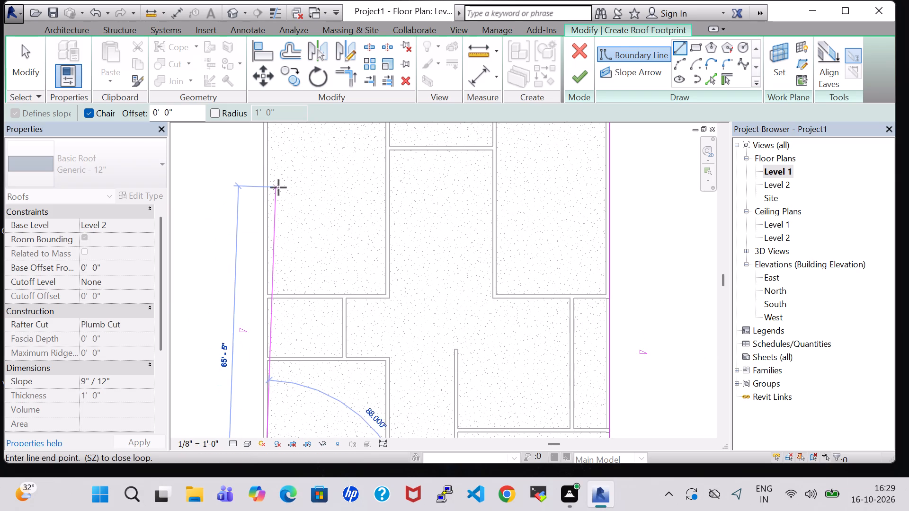
middle_drag(260, 185, 299, 392)
scroll(292, 336, up, 3)
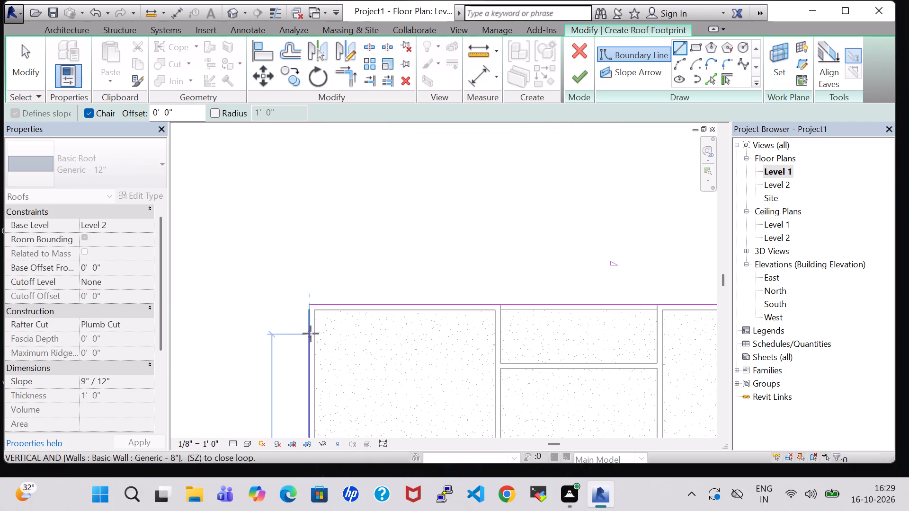
click(308, 303)
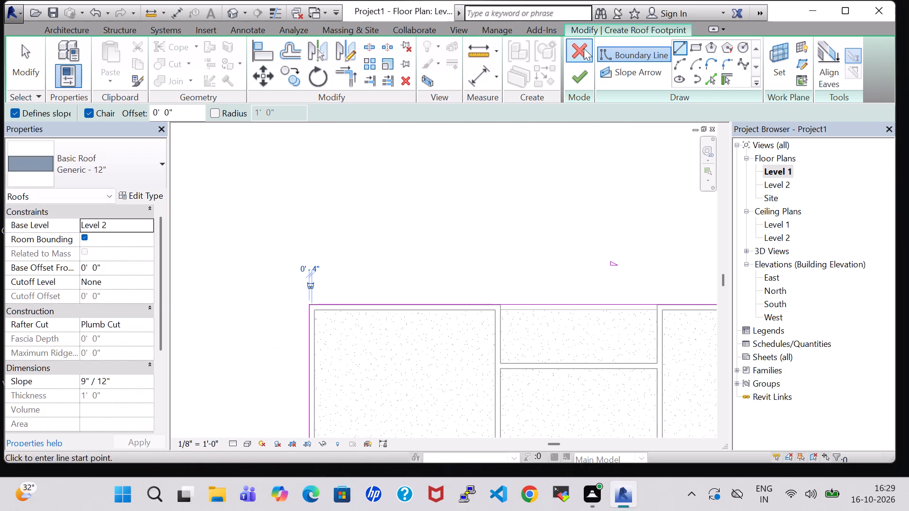
click(581, 68)
click(490, 252)
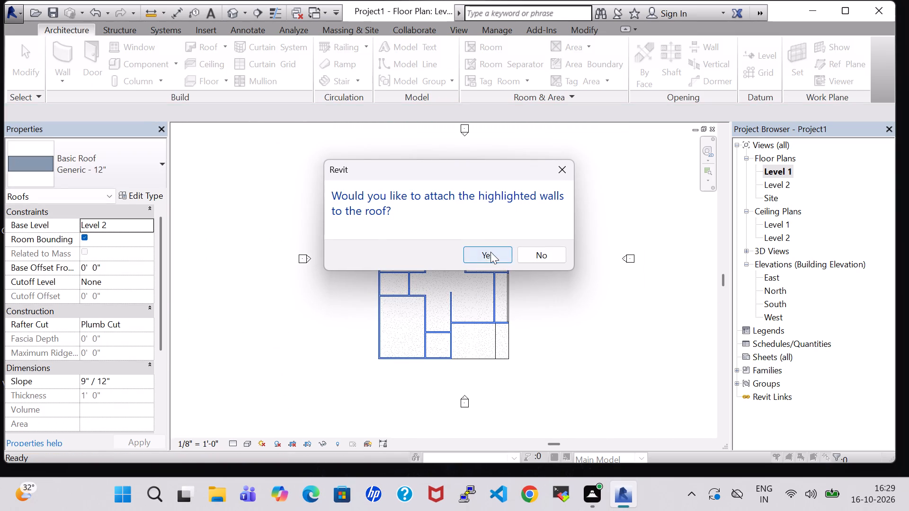
In the 3D view, change the roof's type to Wood Rafter 8" - Asphalt Shingle - Insulated.
click(238, 12)
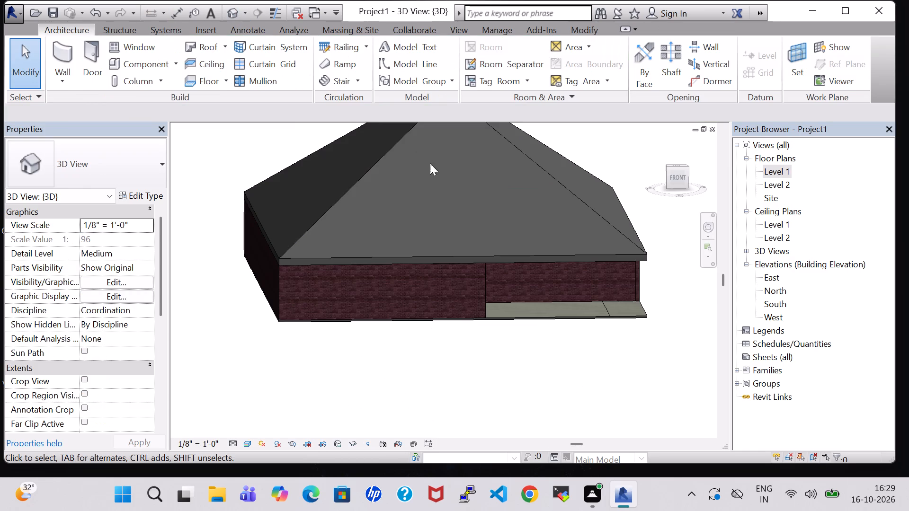
click(547, 177)
click(124, 159)
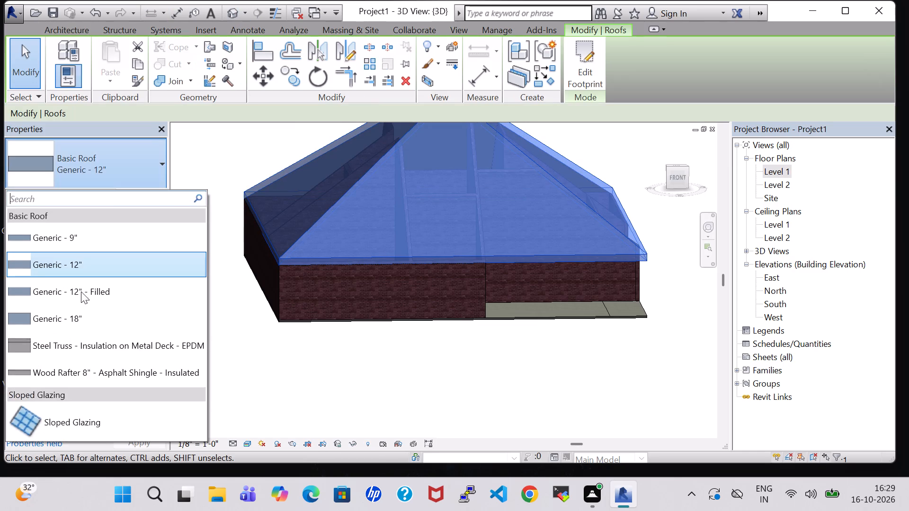
click(60, 372)
click(303, 372)
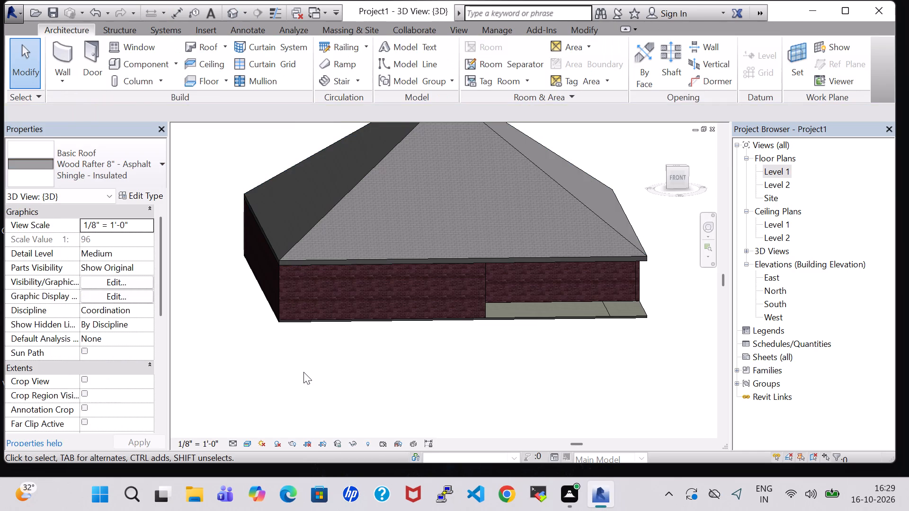
Hide the Roofs category in the 3D view through its visibility/graphic overrides.
shift+middle_drag(481, 352, 440, 340)
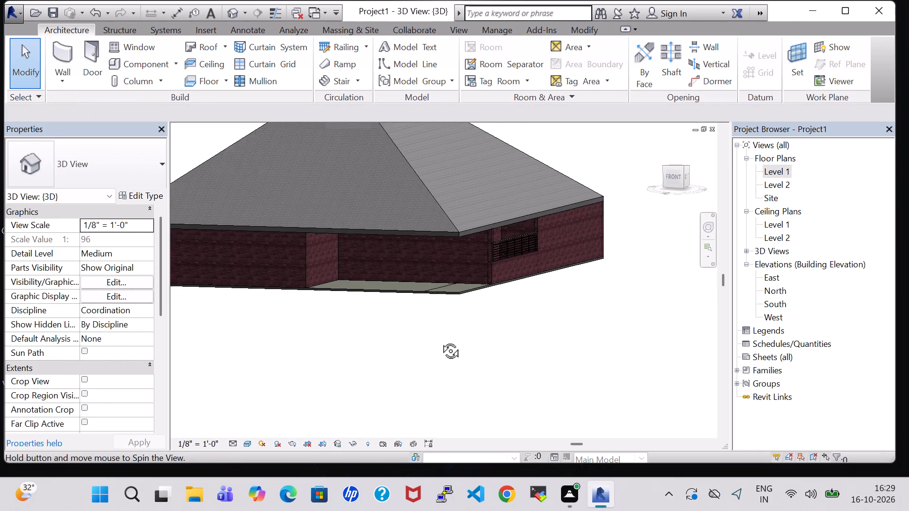
shift+middle_drag(440, 340, 438, 340)
shift+middle_drag(468, 342, 507, 318)
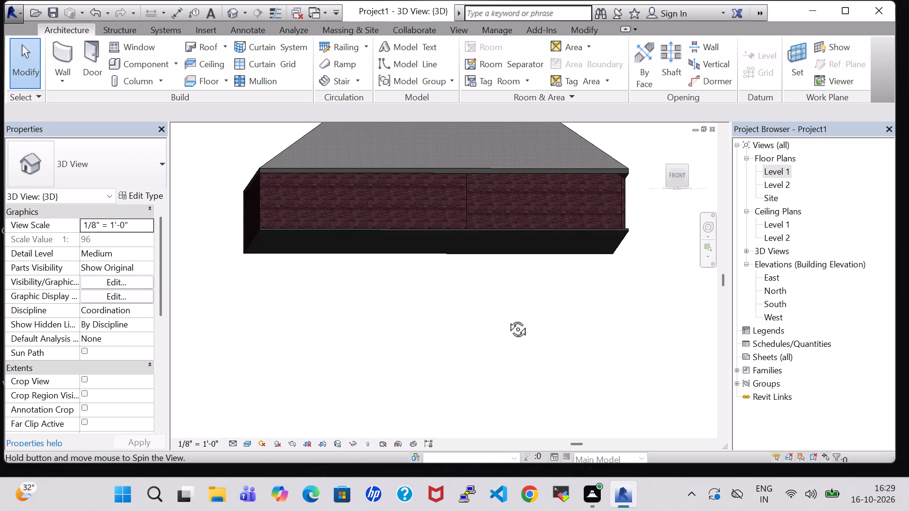
shift+middle_drag(507, 318, 492, 331)
middle_drag(494, 296, 524, 374)
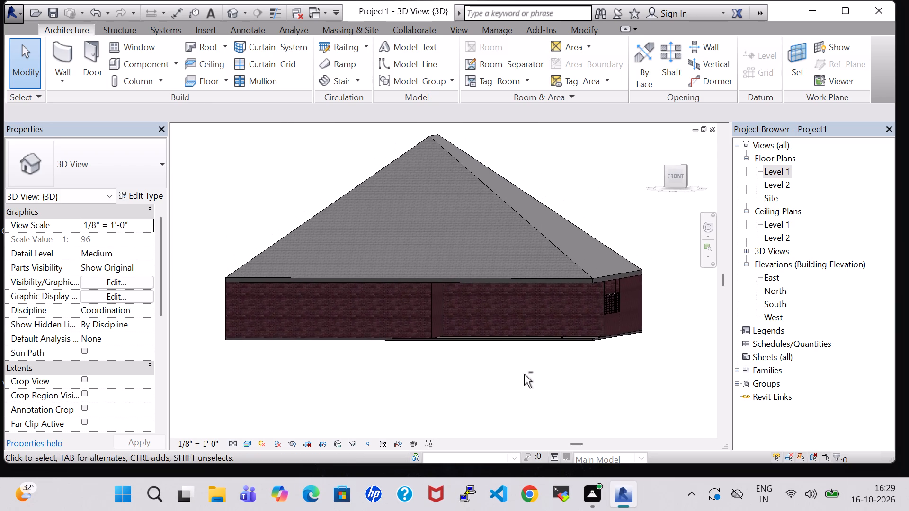
shift+middle_drag(524, 374, 533, 389)
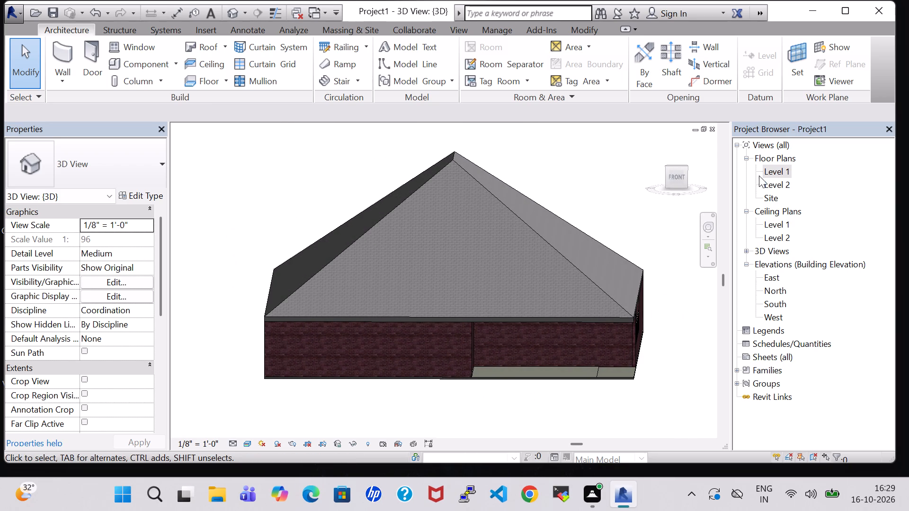
text(vv)
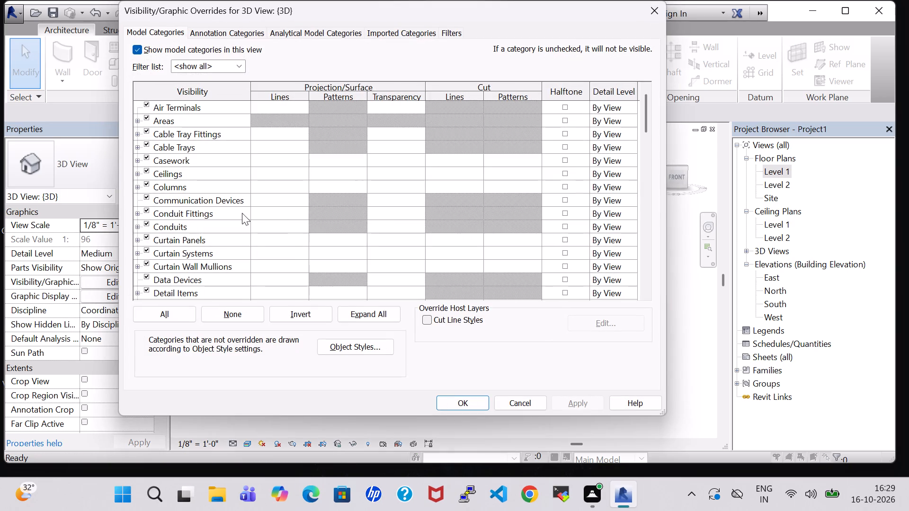
click(158, 240)
key(r)
scroll(158, 240, down, 4)
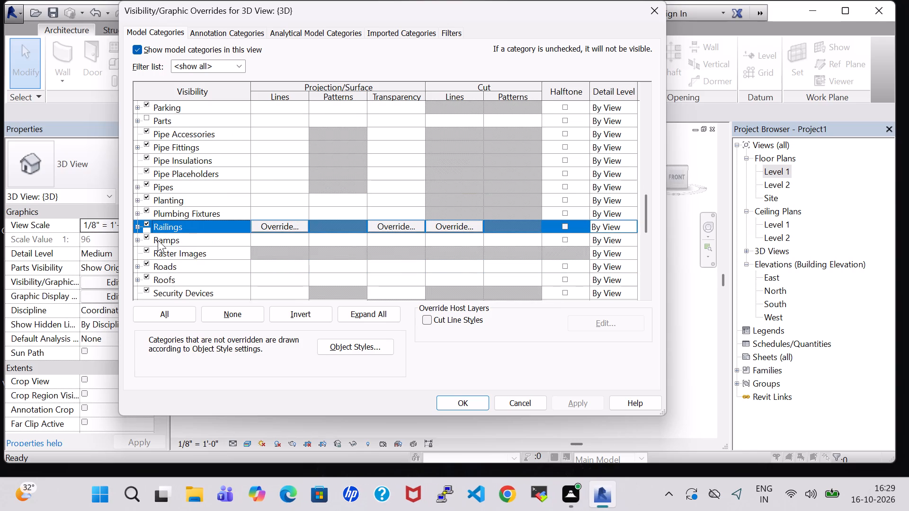
click(148, 275)
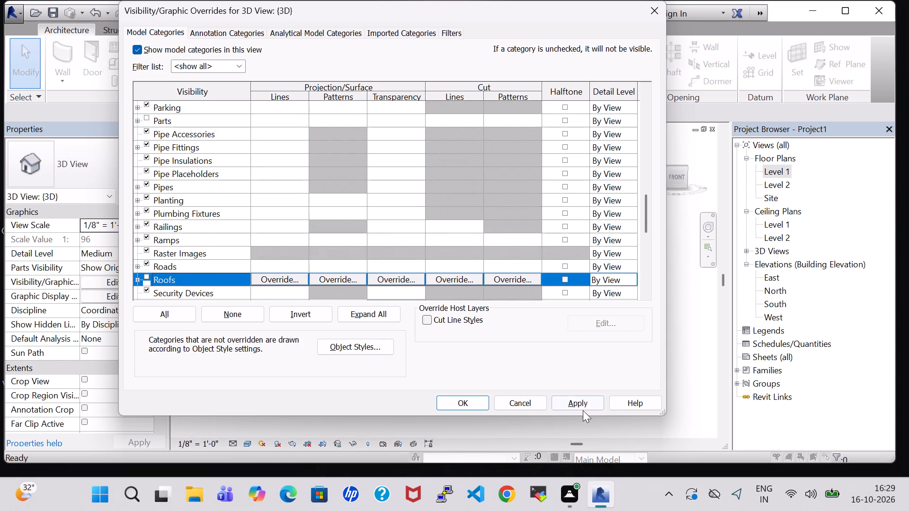
click(586, 400)
click(458, 404)
scroll(512, 333, down, 2)
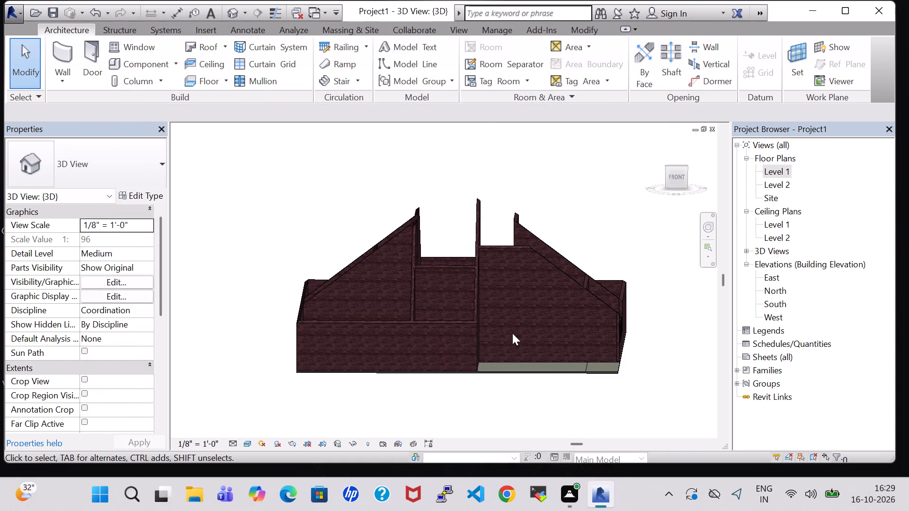
From the Level 1 plan, load the residential door family Door-Exterior-Double-Full Glass-Wood_Clad with the 60" x 80" type.
double_click(780, 166)
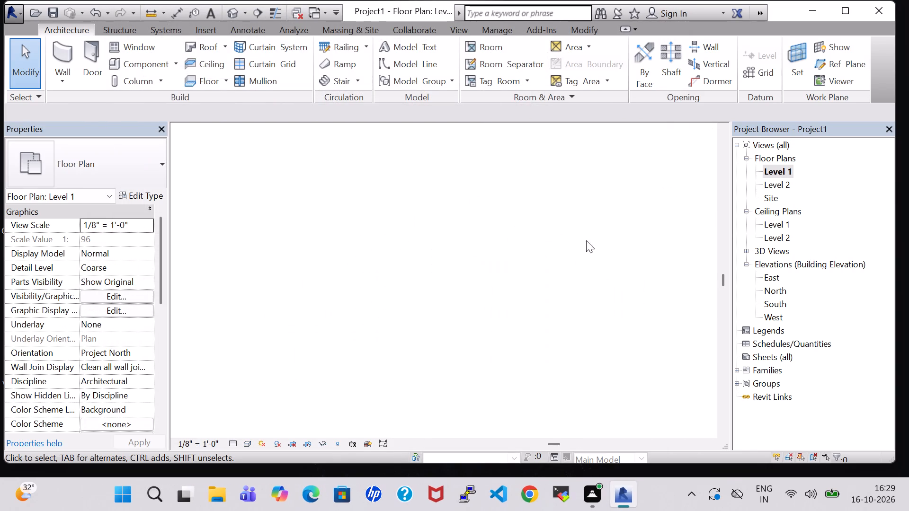
scroll(581, 246, down, 3)
middle_drag(581, 246, 478, 185)
scroll(534, 213, down, 1)
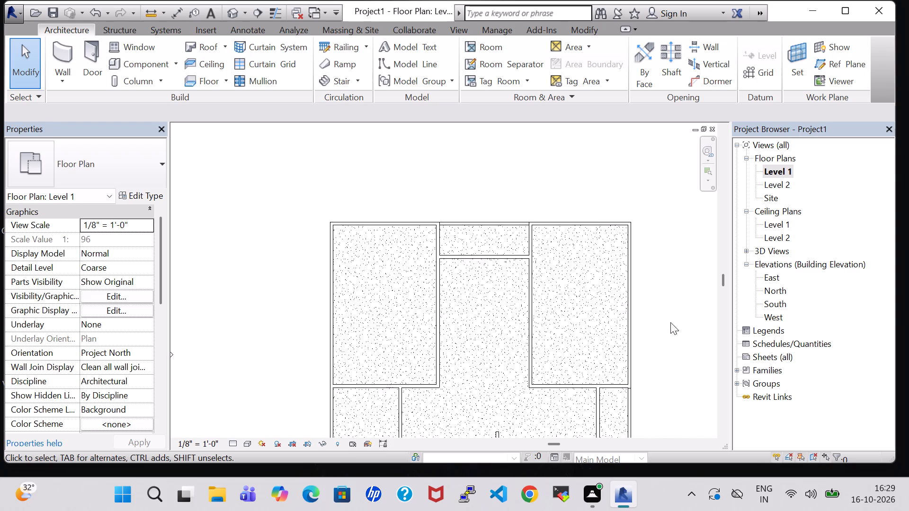
middle_drag(665, 325, 639, 255)
scroll(639, 255, down, 2)
middle_drag(653, 261, 612, 227)
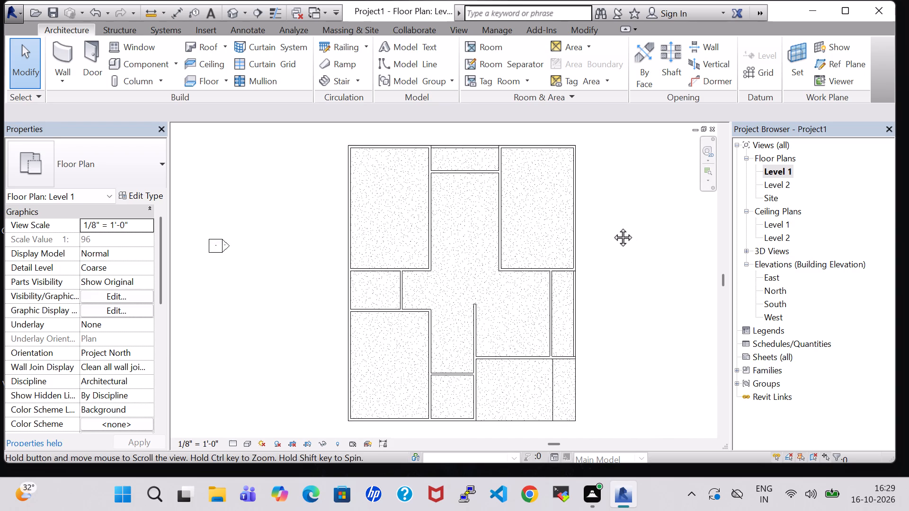
middle_drag(612, 227, 601, 222)
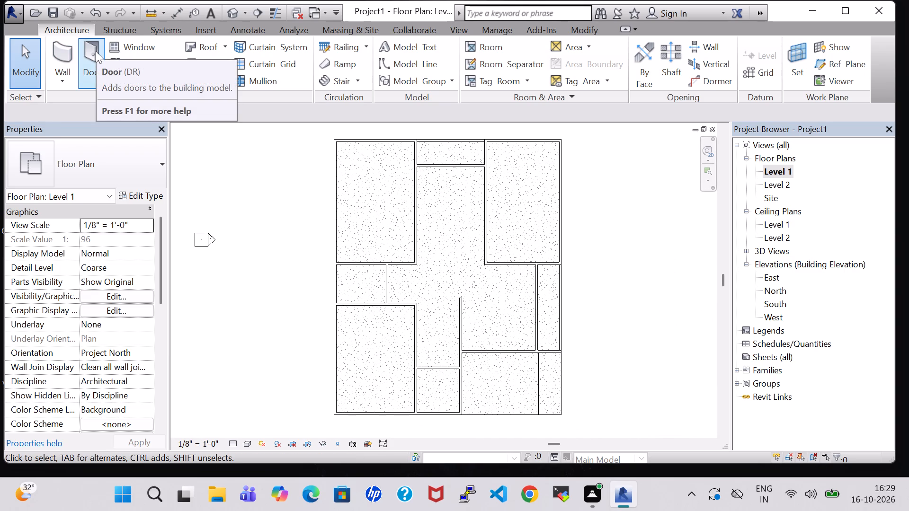
click(96, 51)
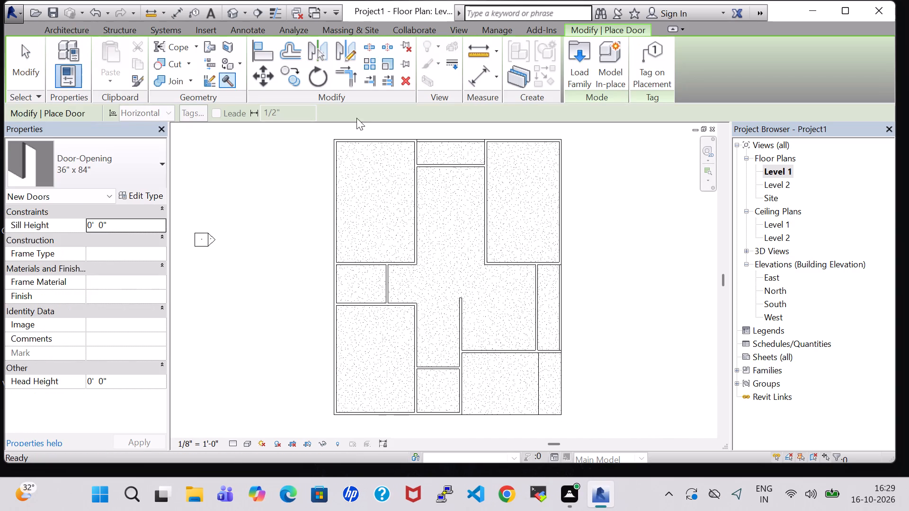
click(578, 81)
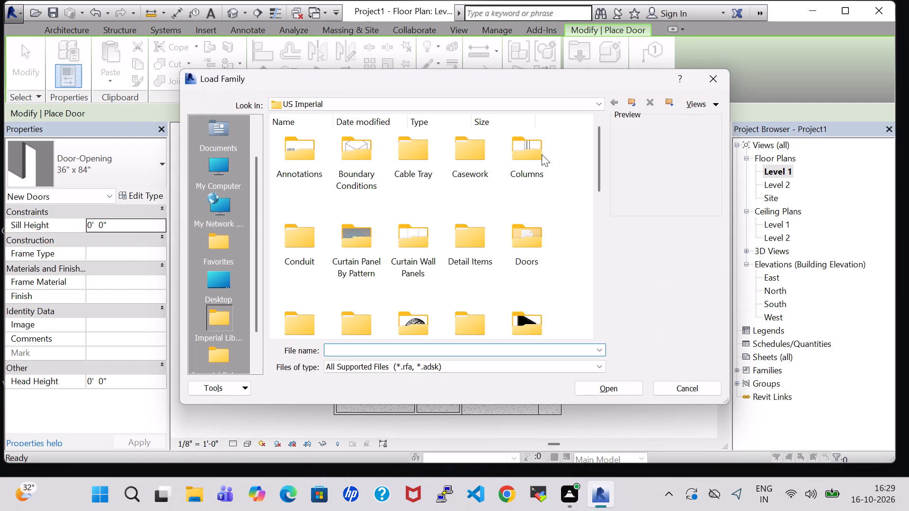
double_click(535, 231)
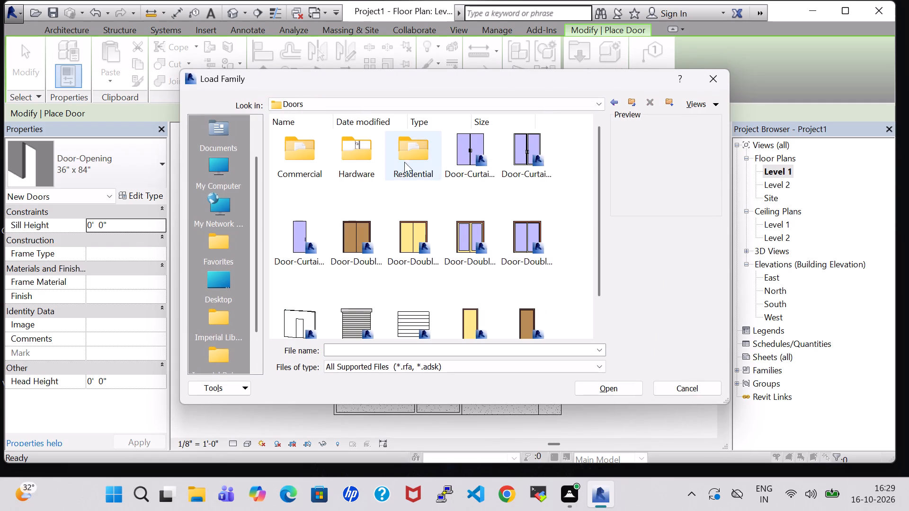
double_click(405, 153)
click(290, 156)
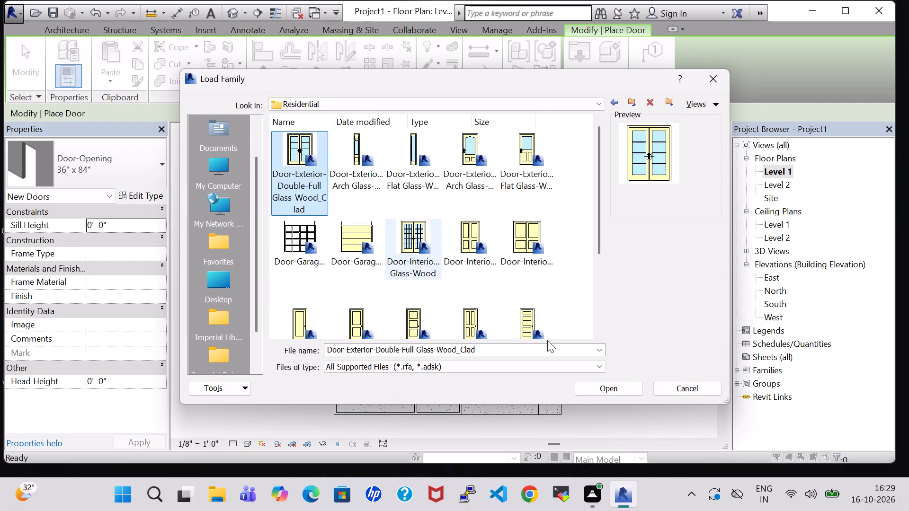
click(613, 393)
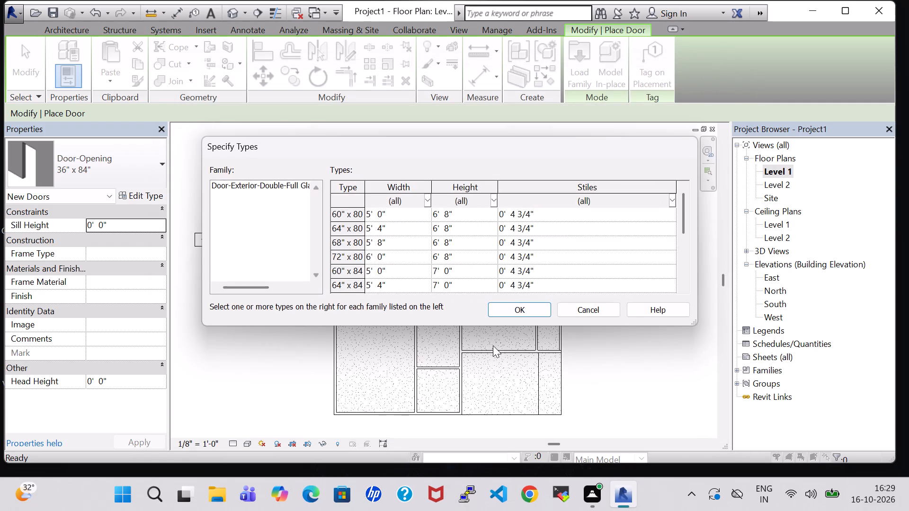
click(520, 209)
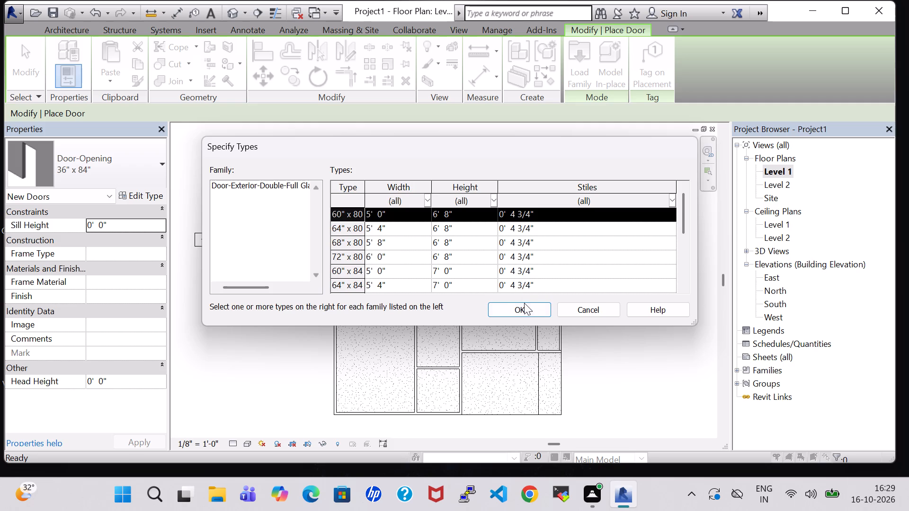
click(524, 303)
Place the 60" x 80" double door in the wall north of the southeast open area, about 3' 7" from its west end.
scroll(480, 375, up, 3)
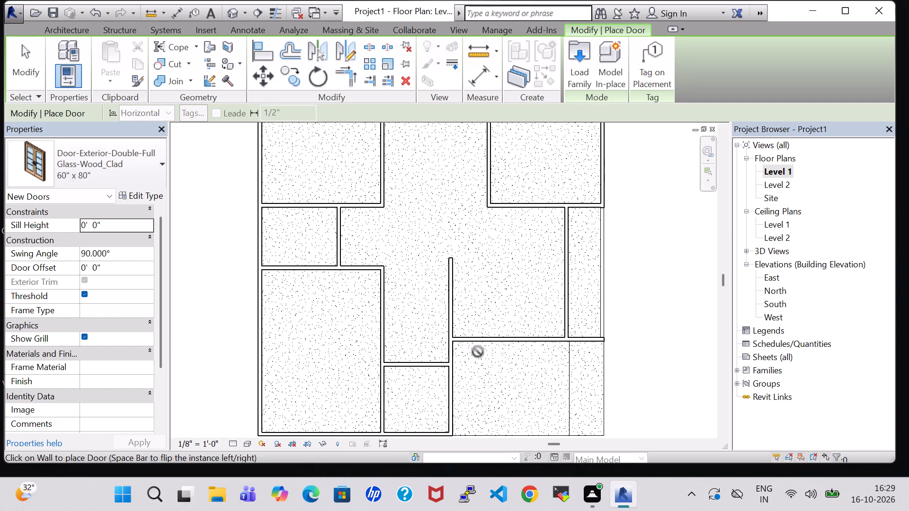
scroll(485, 337, up, 4)
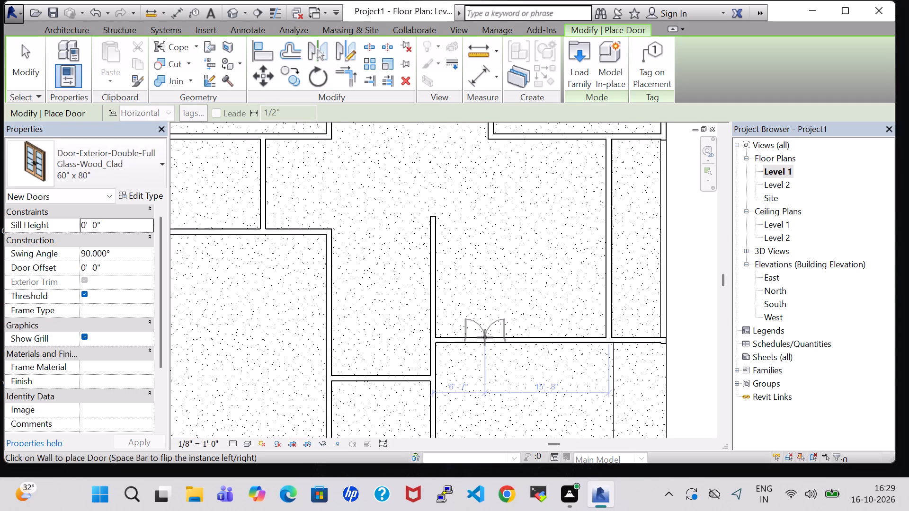
click(458, 338)
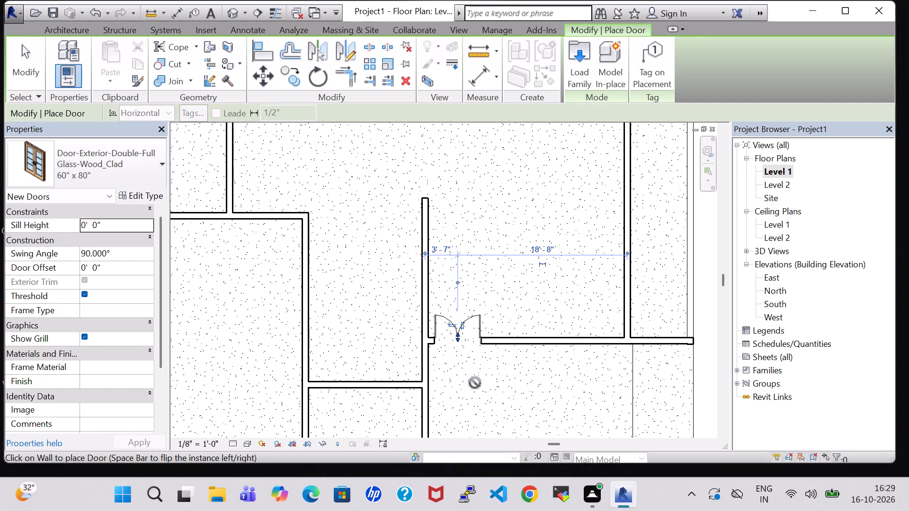
key(Escape)
key(Escape)
Examine the available door types and the type properties of the placed 60" x 80" exterior double door.
click(466, 330)
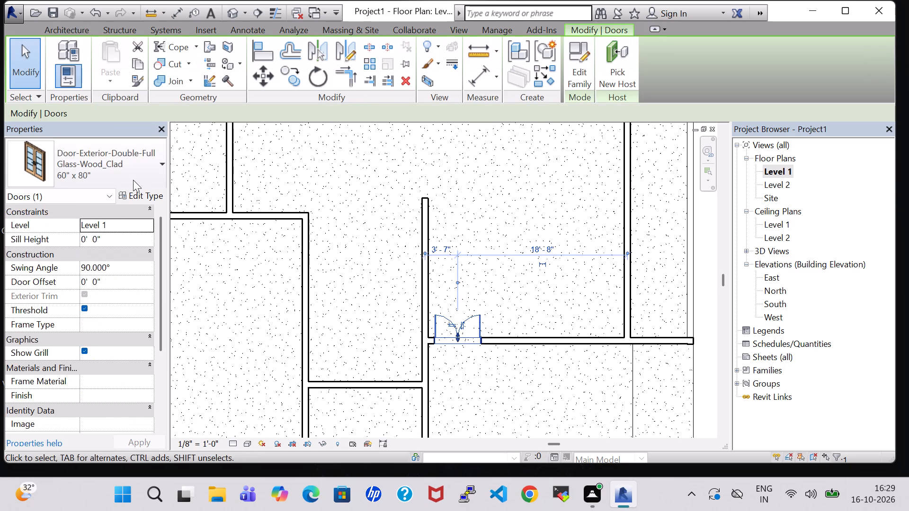
click(135, 171)
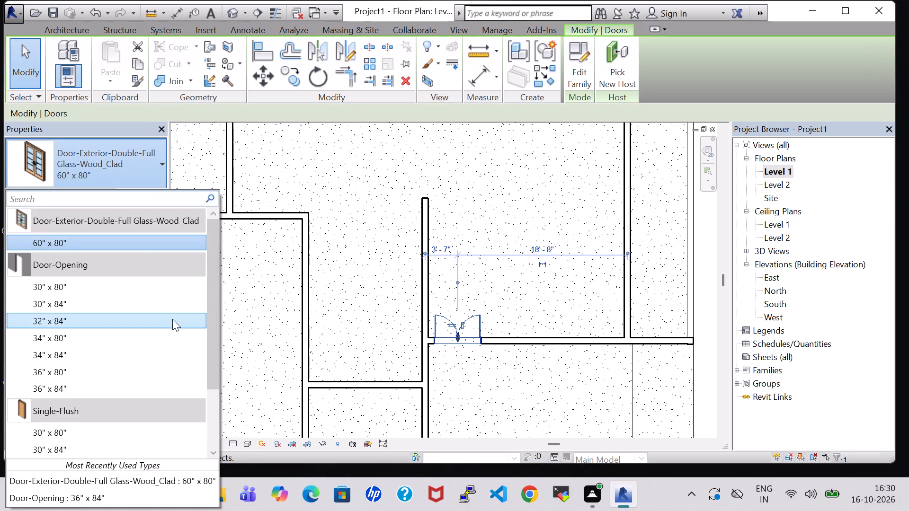
scroll(179, 347, down, 3)
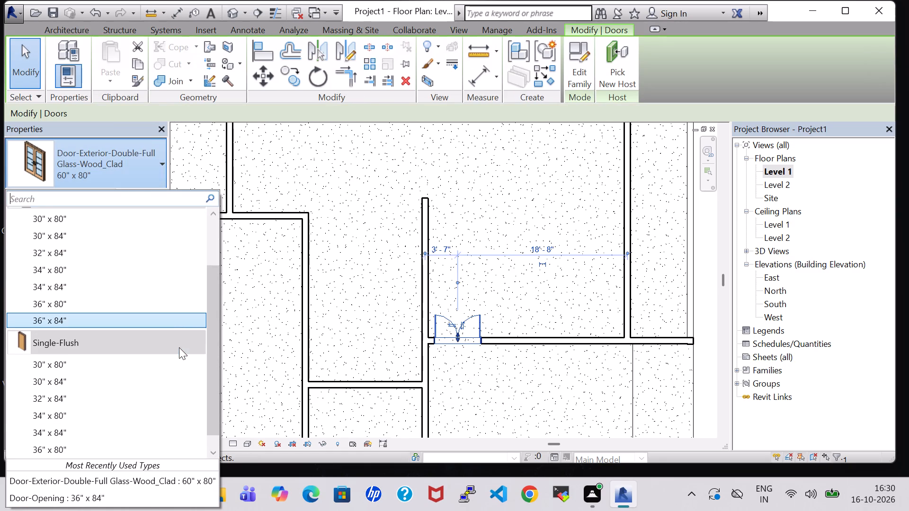
scroll(179, 347, down, 4)
scroll(179, 347, up, 11)
click(119, 240)
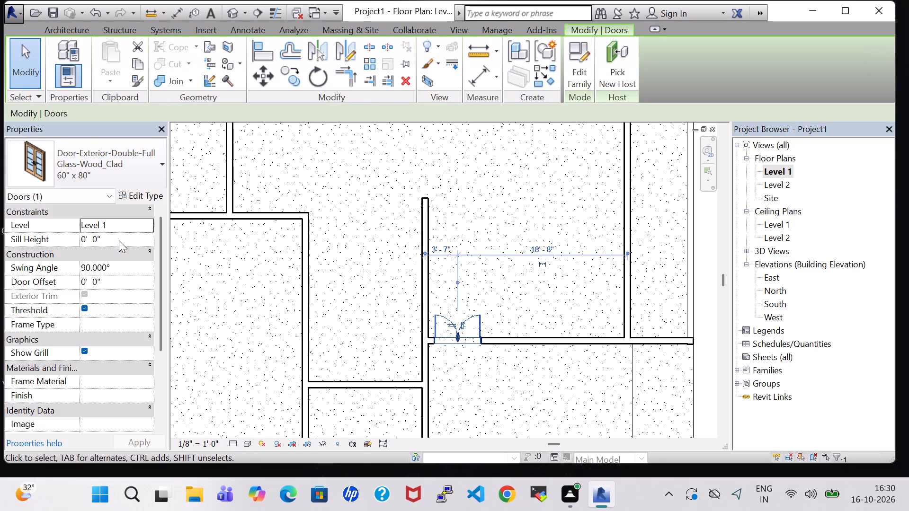
click(142, 197)
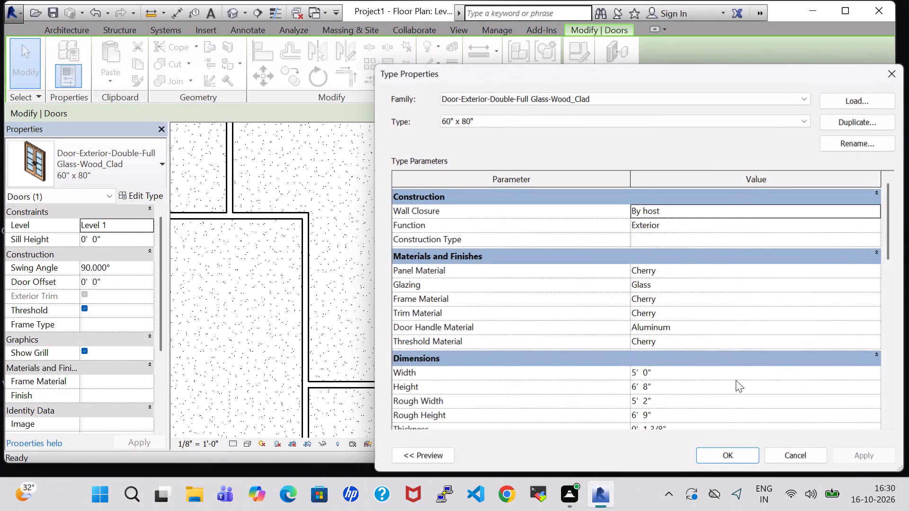
scroll(736, 380, down, 1)
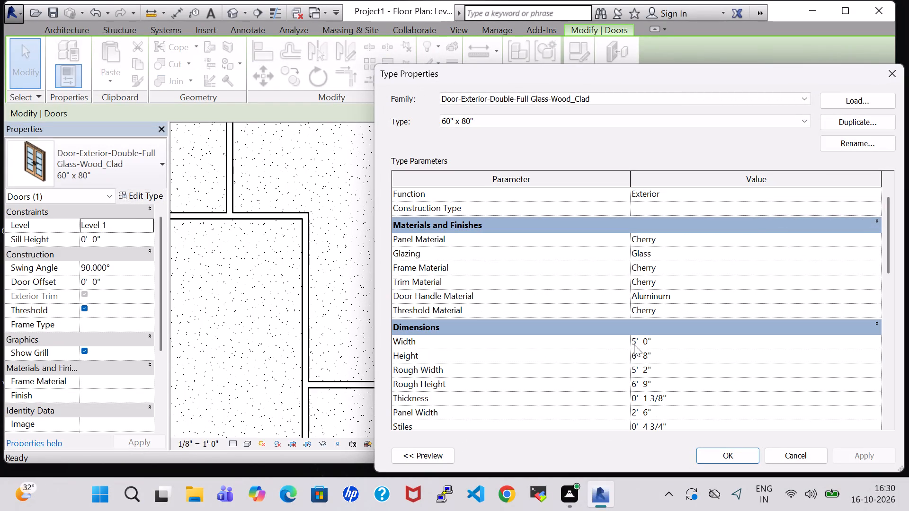
scroll(633, 366, down, 1)
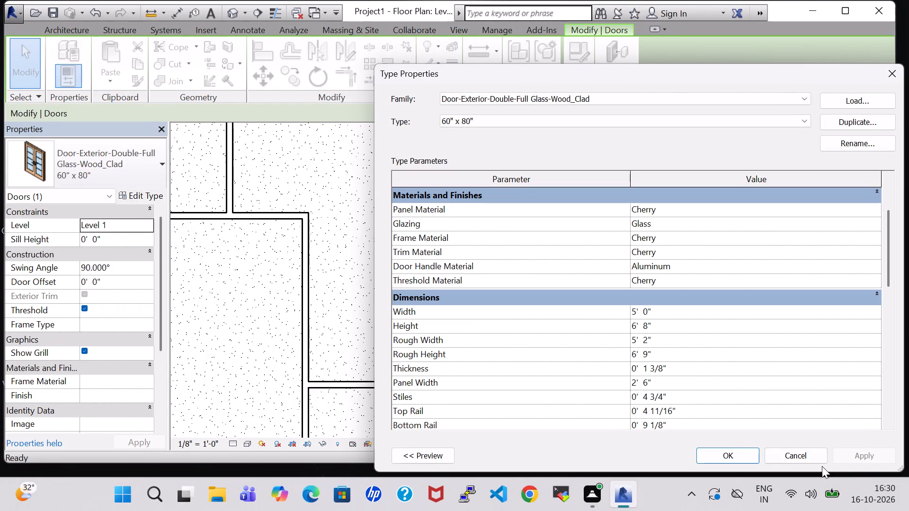
click(713, 459)
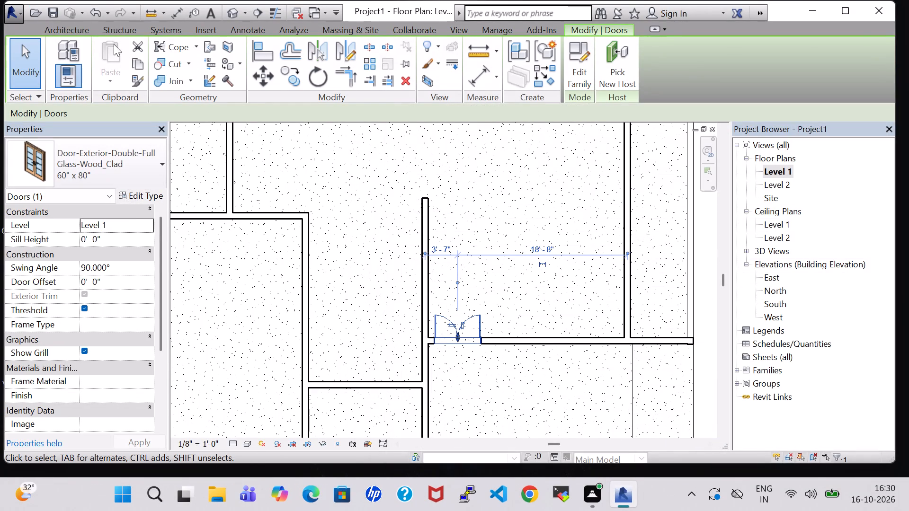
Check the placed double door in the 3D view and return to the Level 1 floor plan.
click(232, 12)
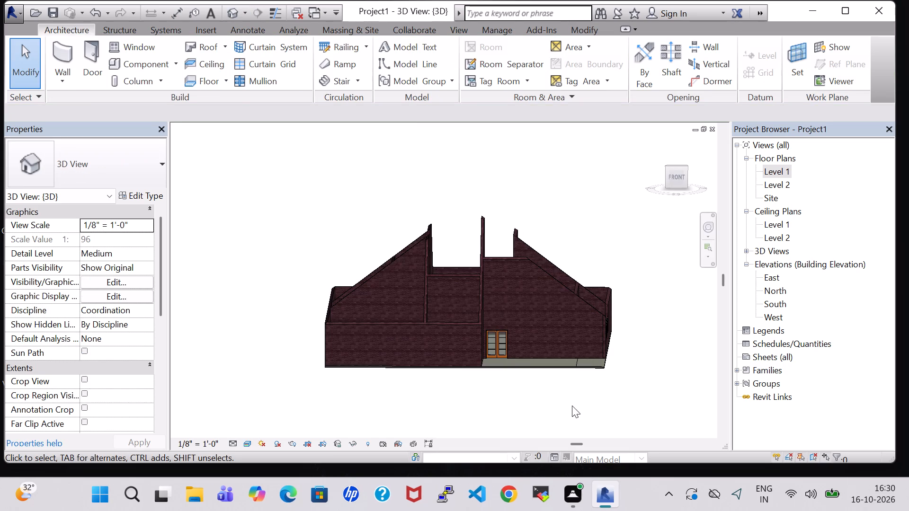
double_click(784, 176)
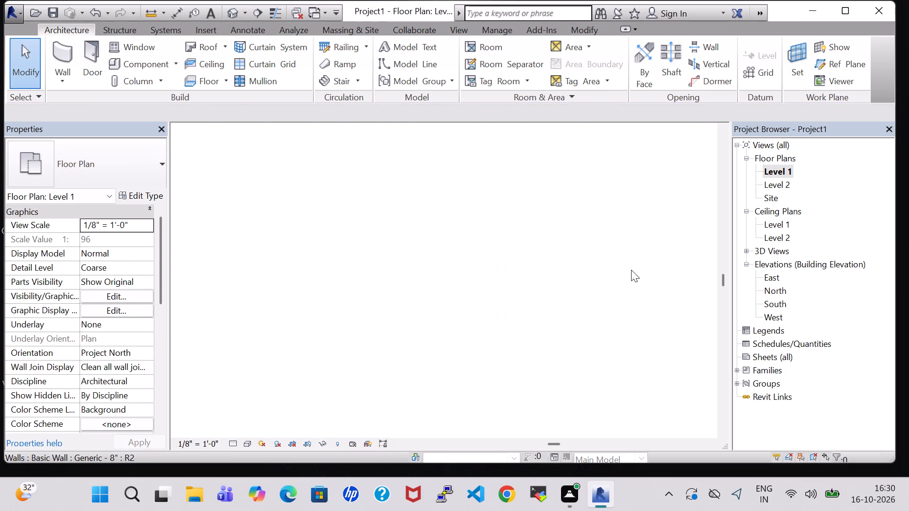
Load the door family Door-Single-Flush_Panel_Double-Acting with the 30" x 80" type, without placing a door.
scroll(631, 270, down, 5)
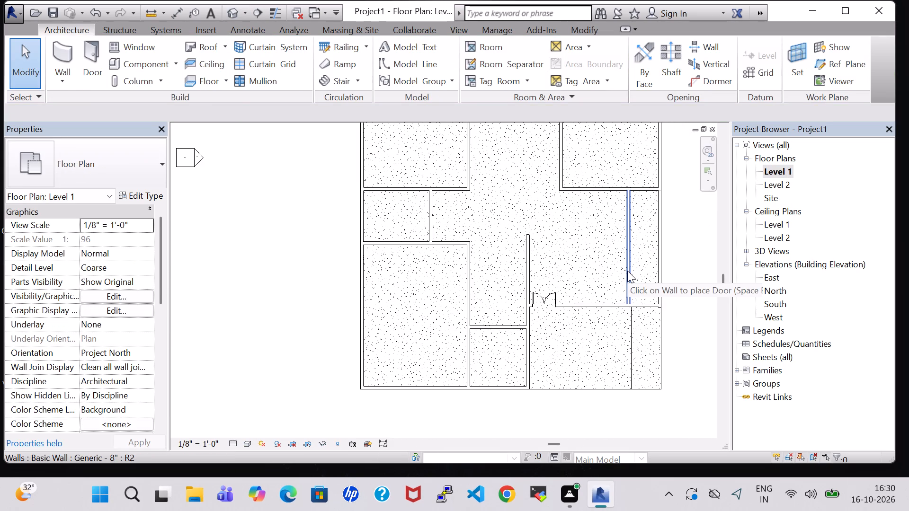
scroll(600, 326, up, 1)
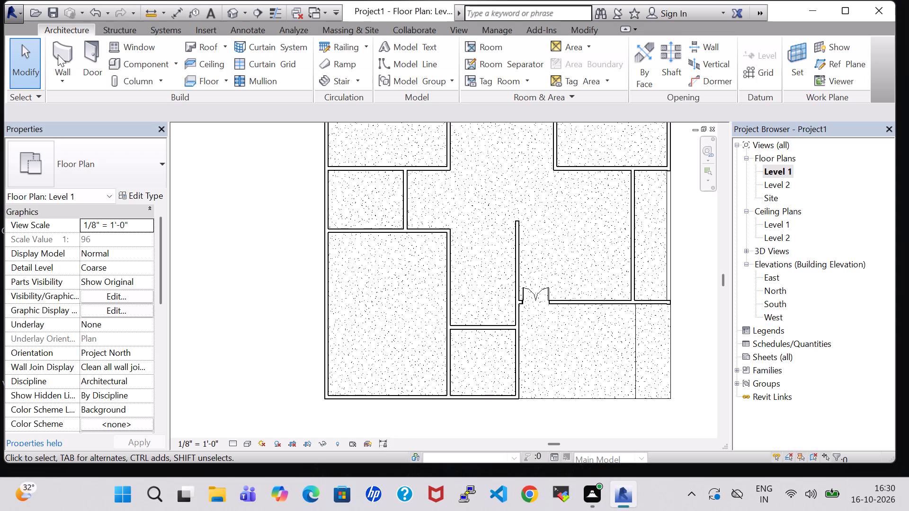
click(96, 68)
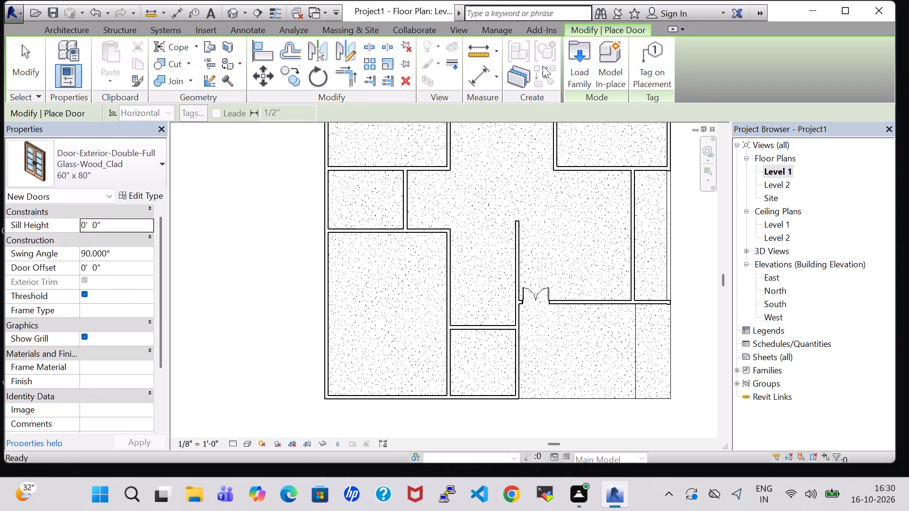
click(590, 58)
double_click(535, 227)
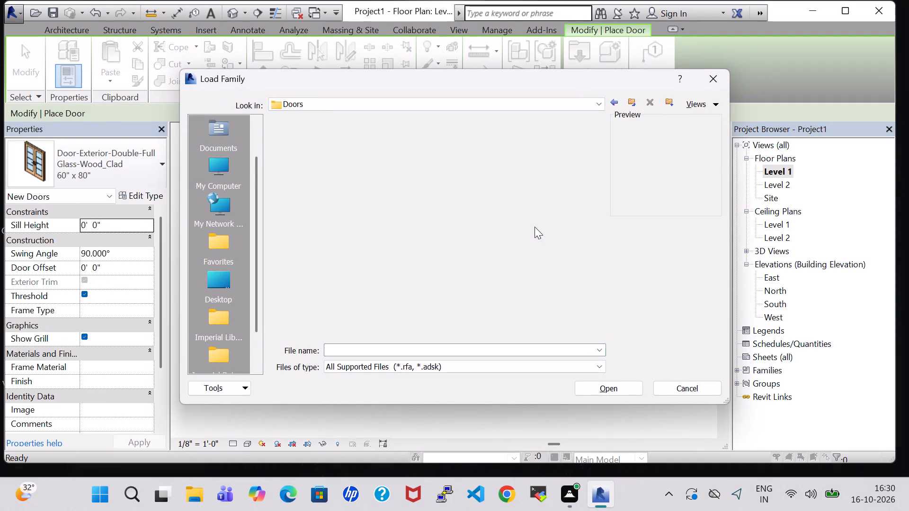
double_click(410, 147)
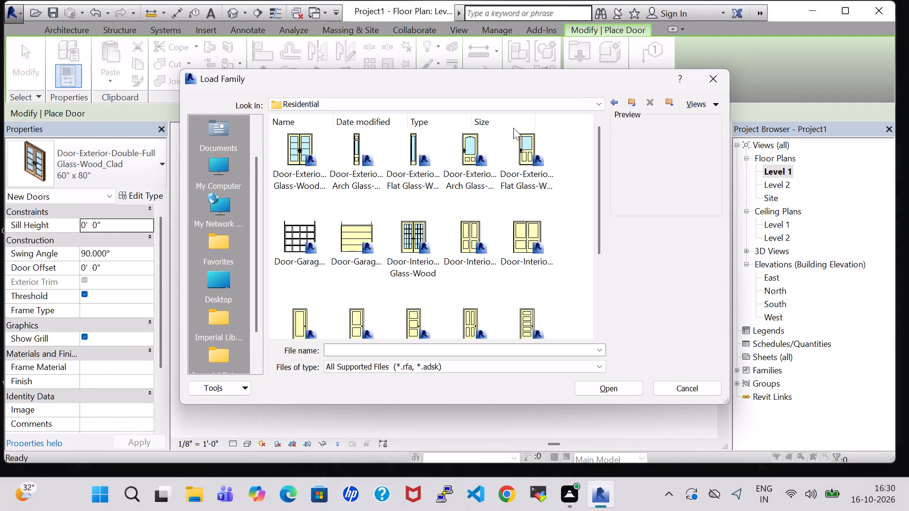
click(615, 103)
scroll(376, 283, down, 2)
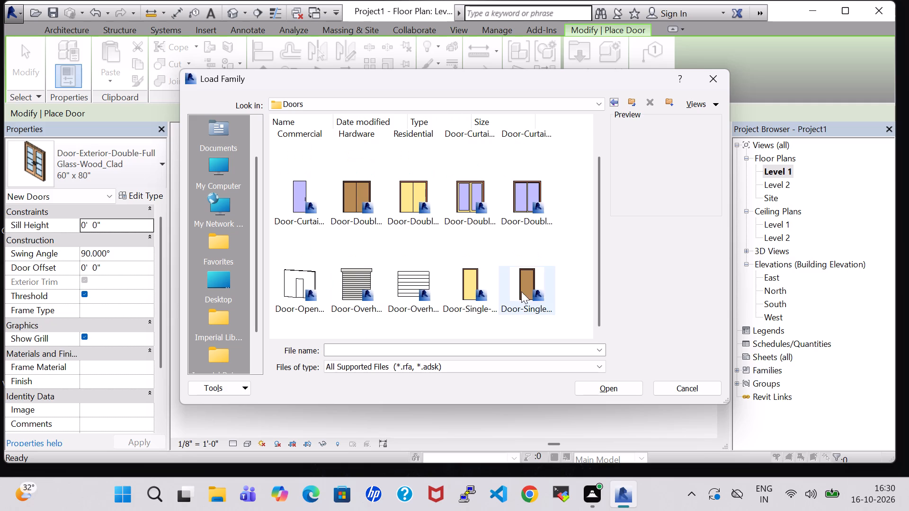
click(483, 291)
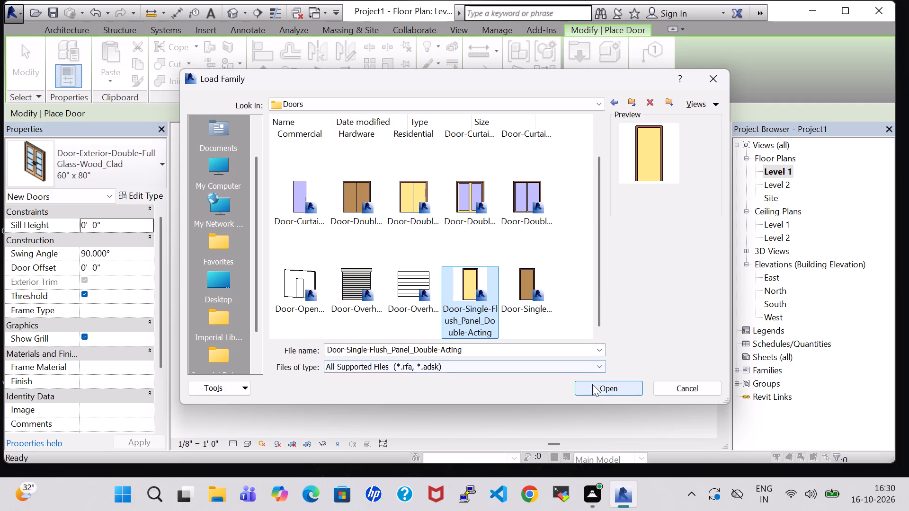
click(601, 385)
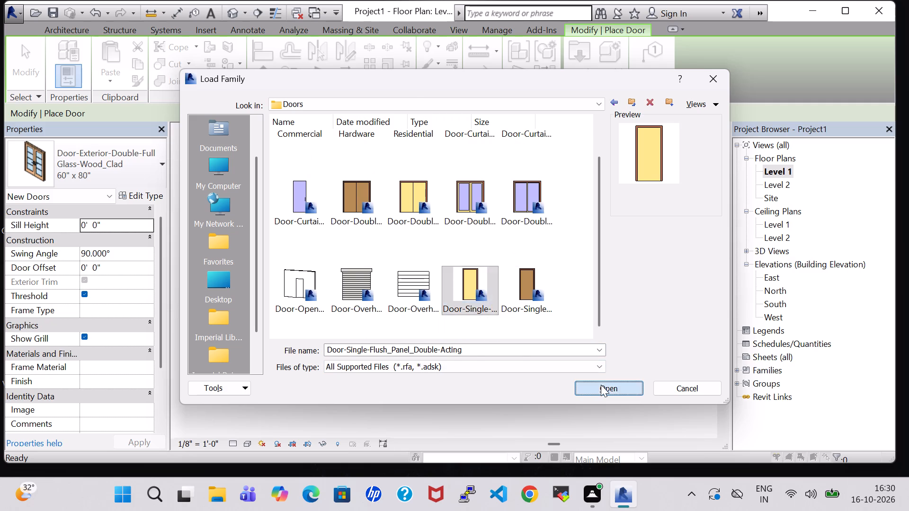
click(419, 217)
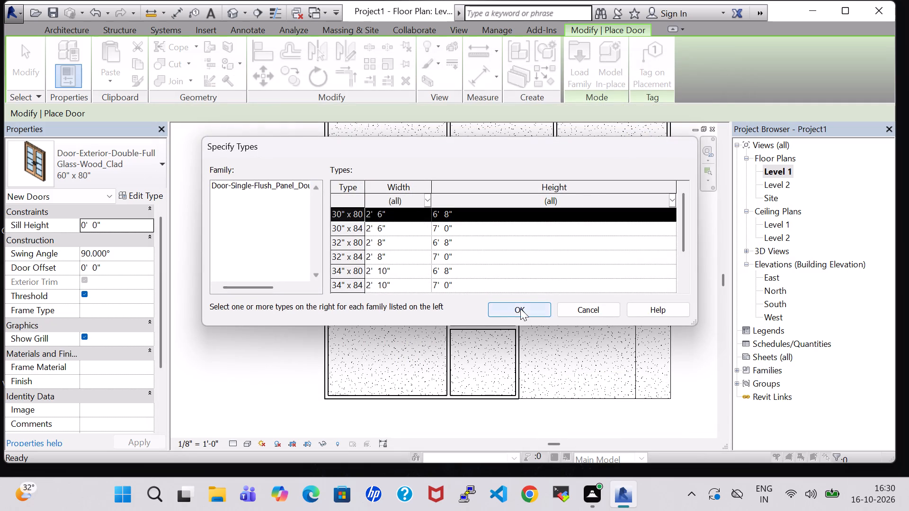
click(520, 308)
scroll(375, 309, up, 3)
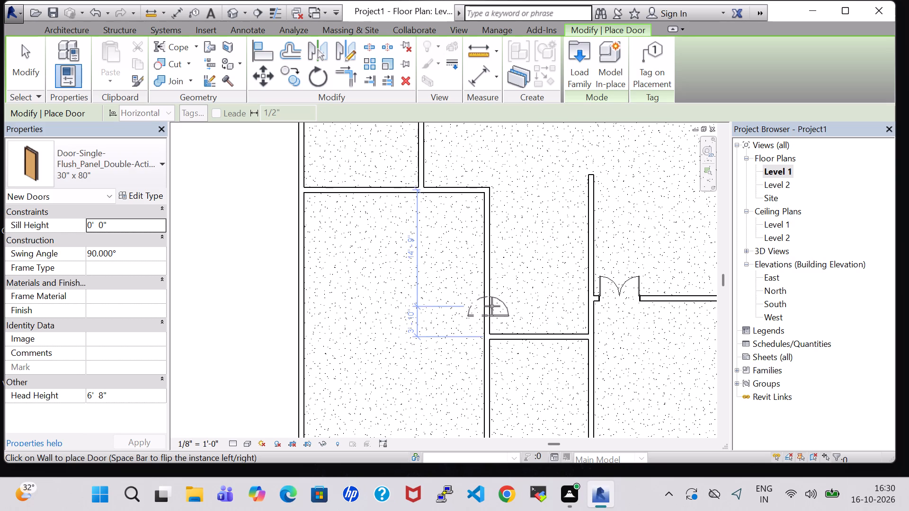
key(Escape)
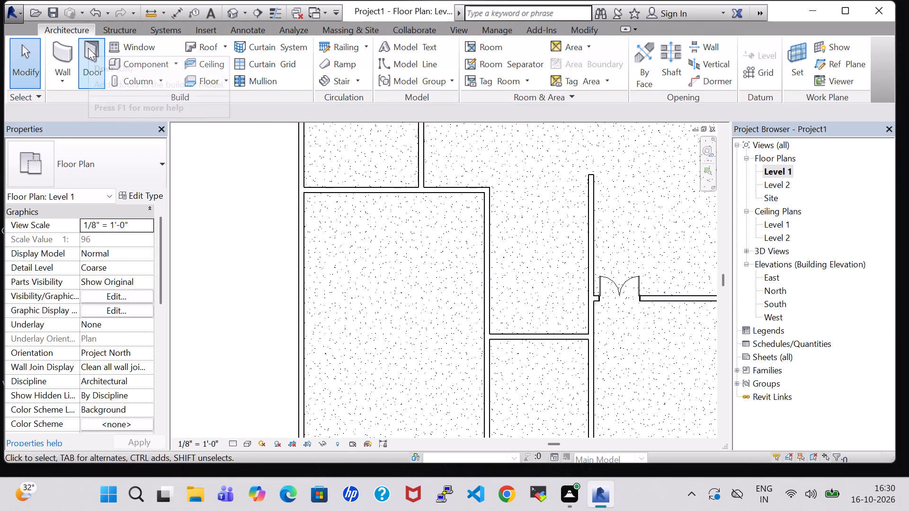
Load the residential door family Door-Interior-Single-Flush_Panel-Wood with the 12" x 80" type and keep that type selected for placement.
click(88, 48)
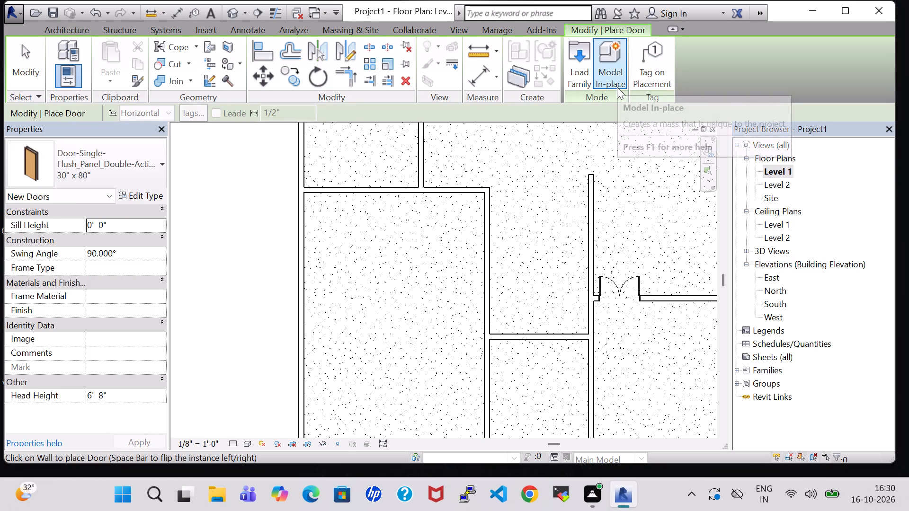
click(570, 77)
double_click(546, 220)
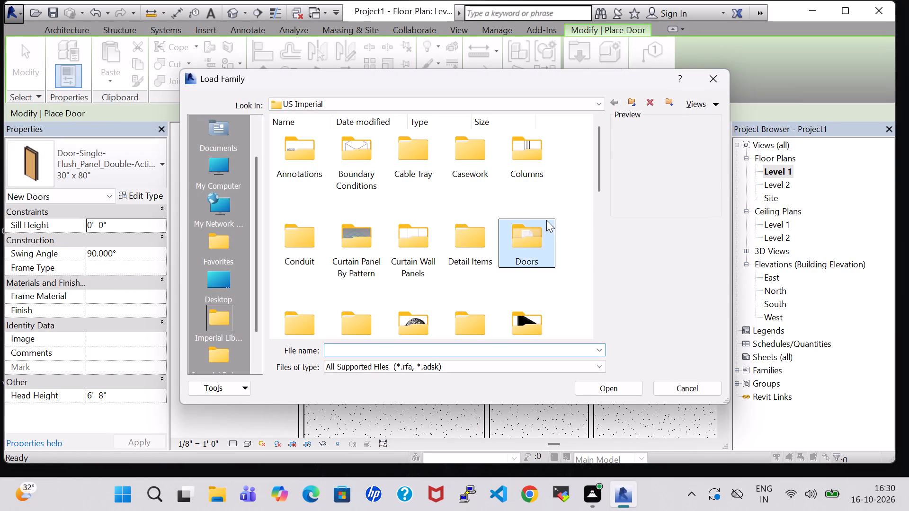
scroll(546, 220, down, 2)
click(528, 266)
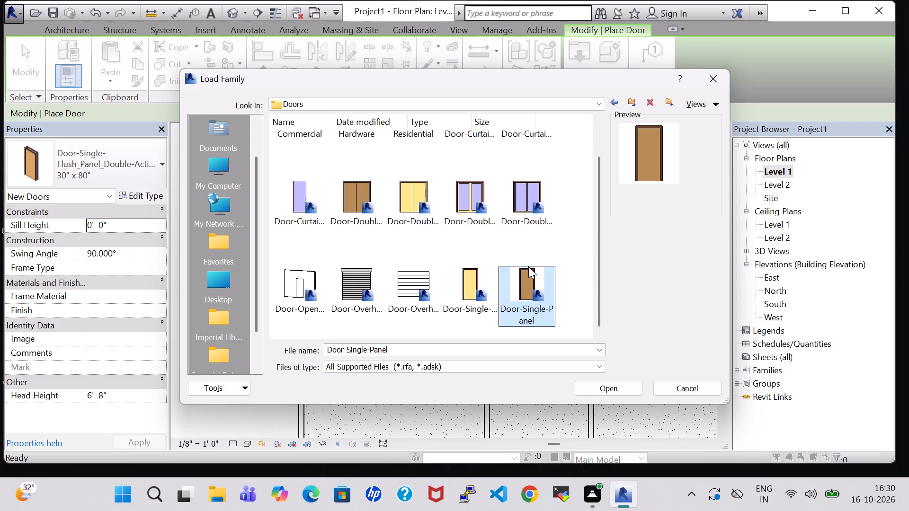
scroll(507, 303, up, 3)
double_click(409, 132)
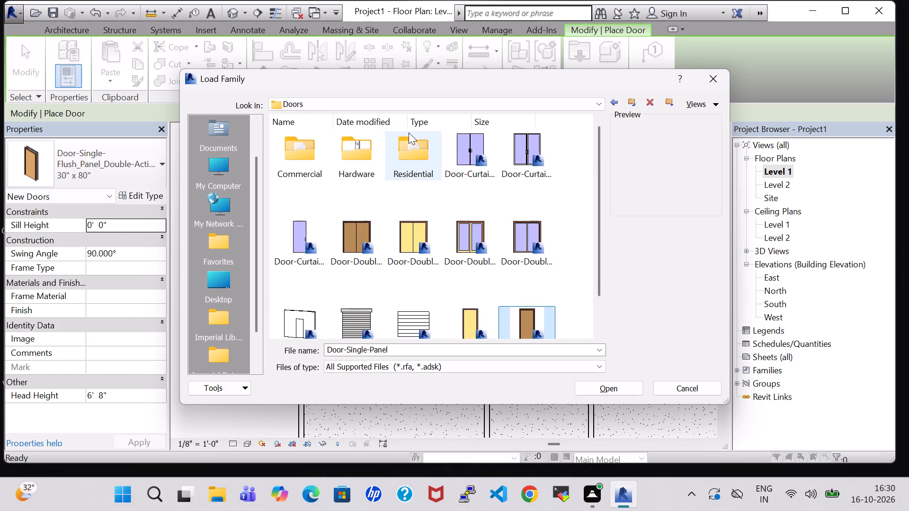
scroll(397, 156, down, 3)
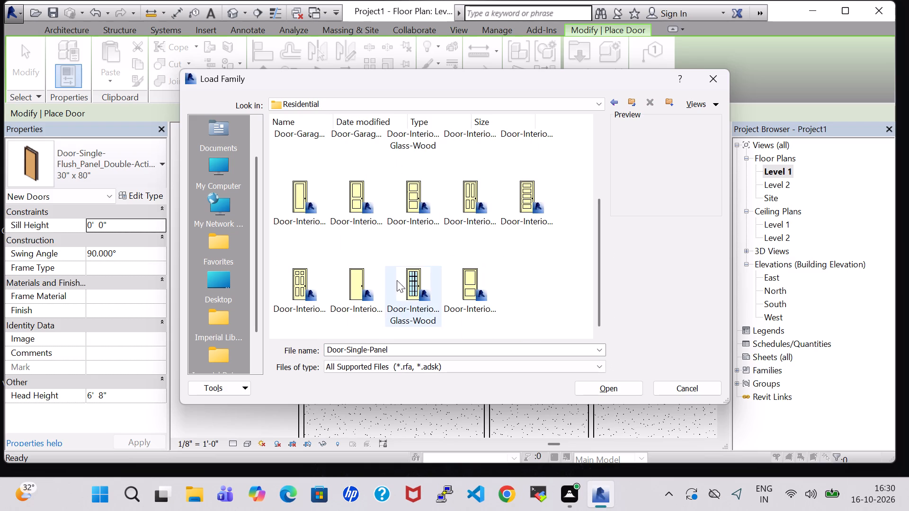
click(358, 289)
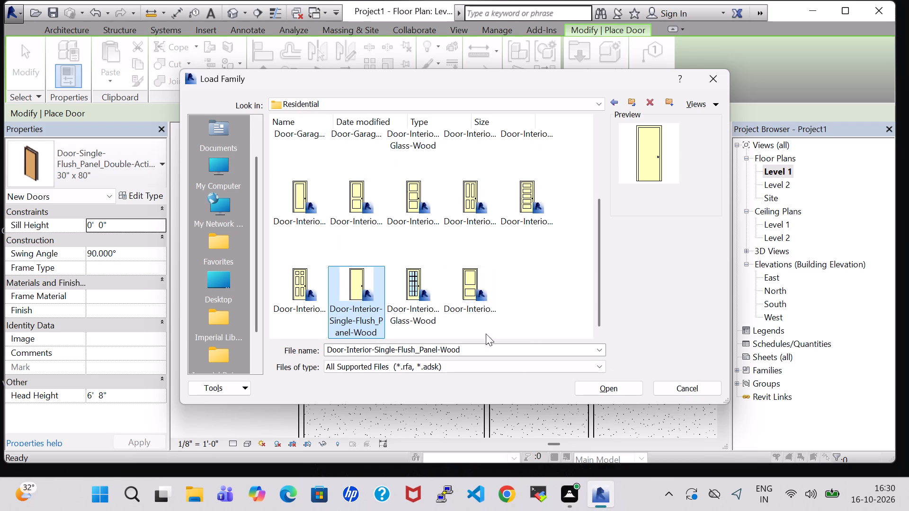
click(611, 386)
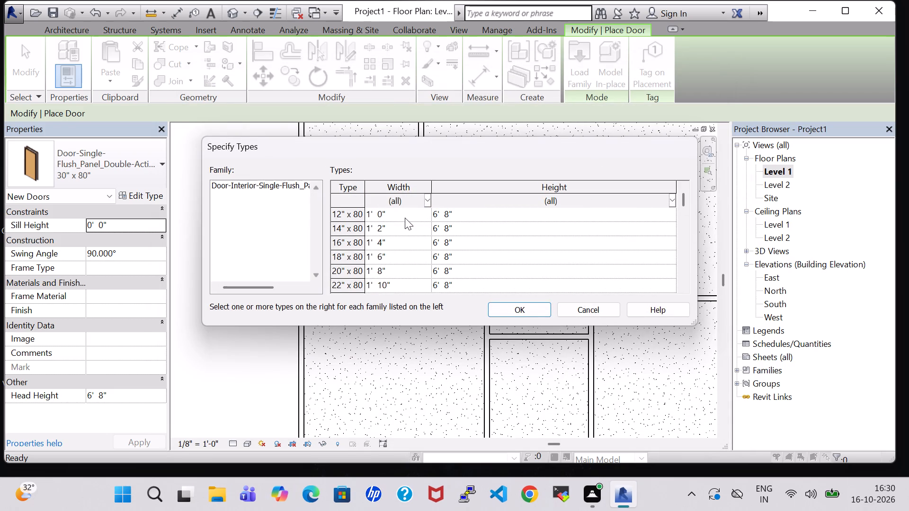
click(405, 218)
click(503, 305)
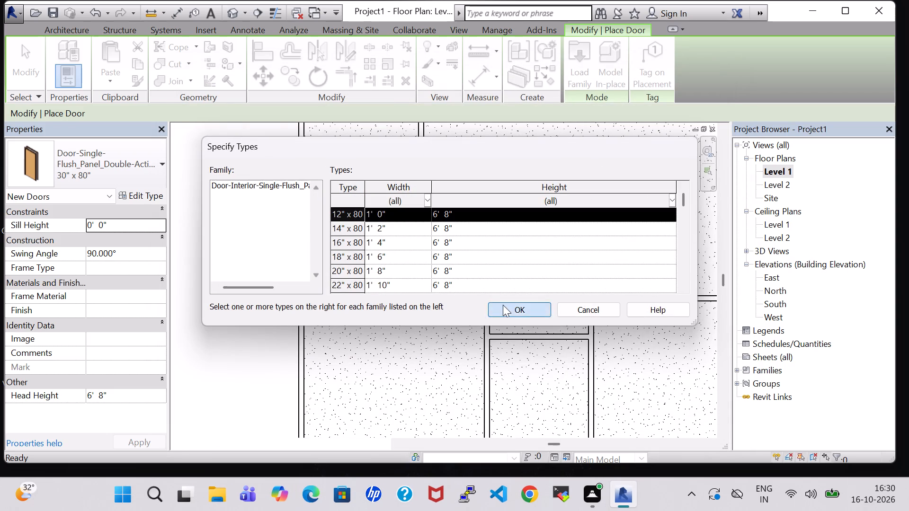
scroll(461, 309, up, 3)
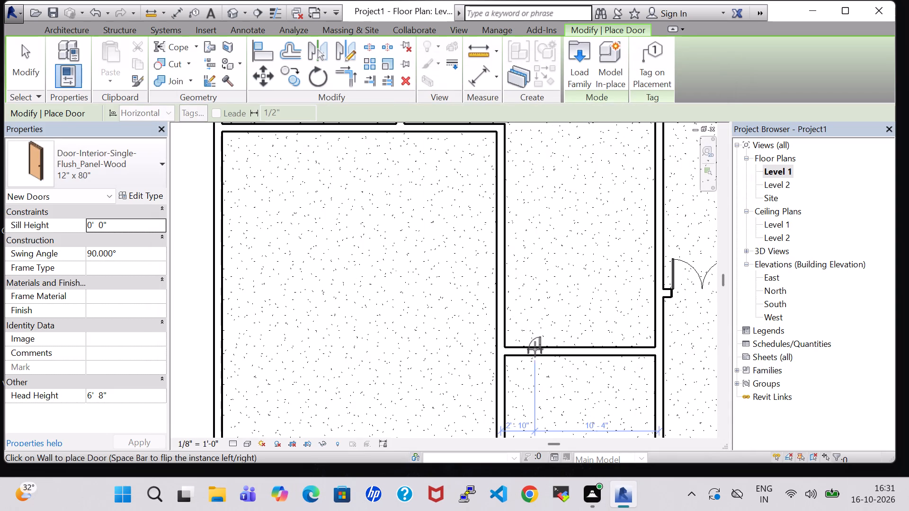
click(135, 145)
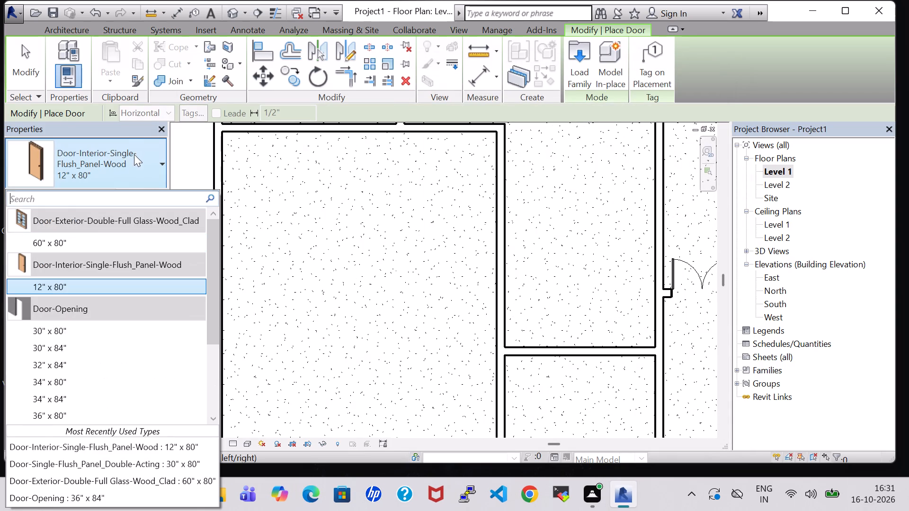
click(105, 288)
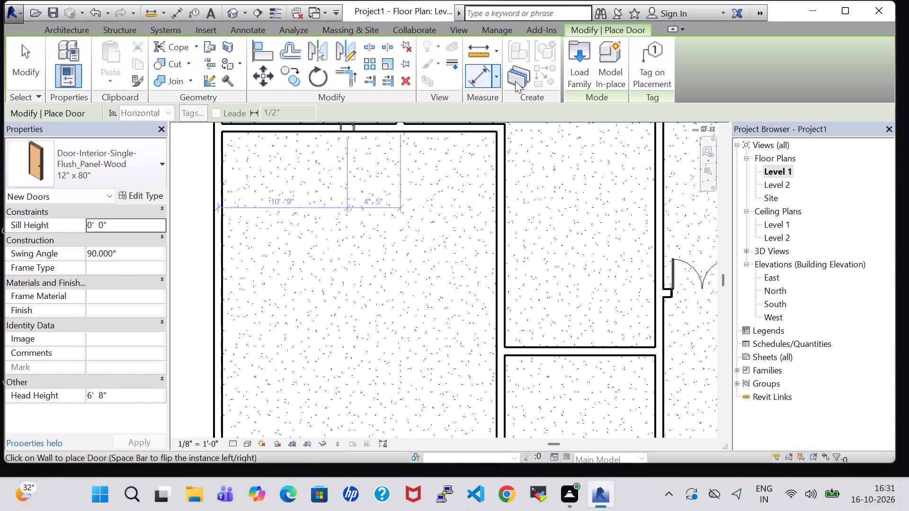
Load the 28" x 80" type of the residential Door-Interior-Single-Flush_Panel-Wood family.
click(578, 70)
double_click(524, 241)
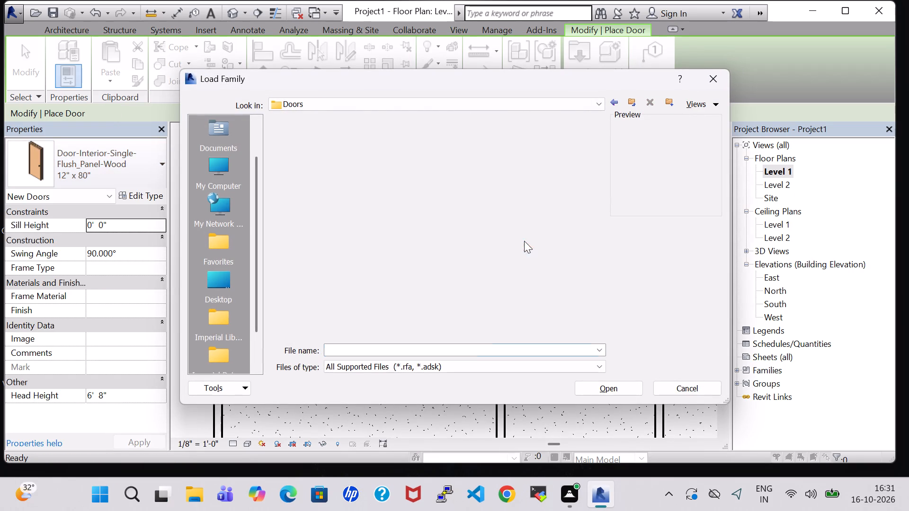
double_click(426, 170)
scroll(426, 172, down, 3)
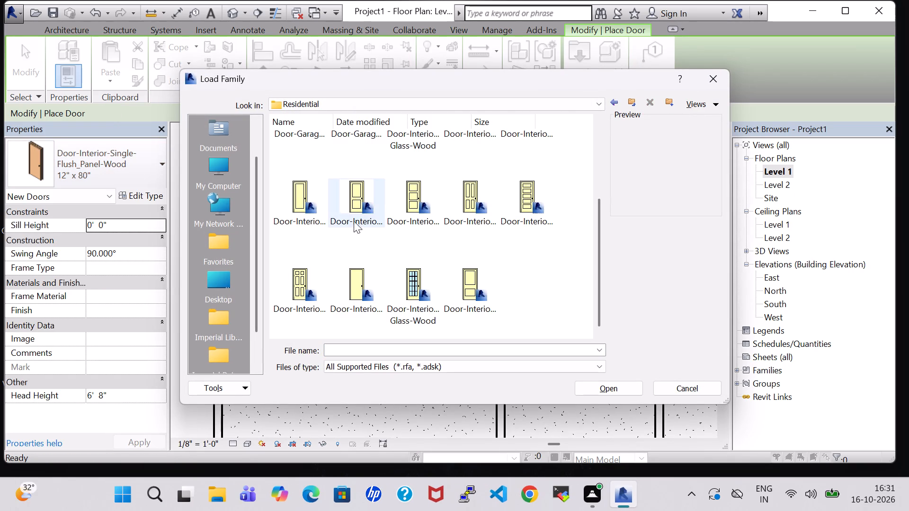
click(354, 274)
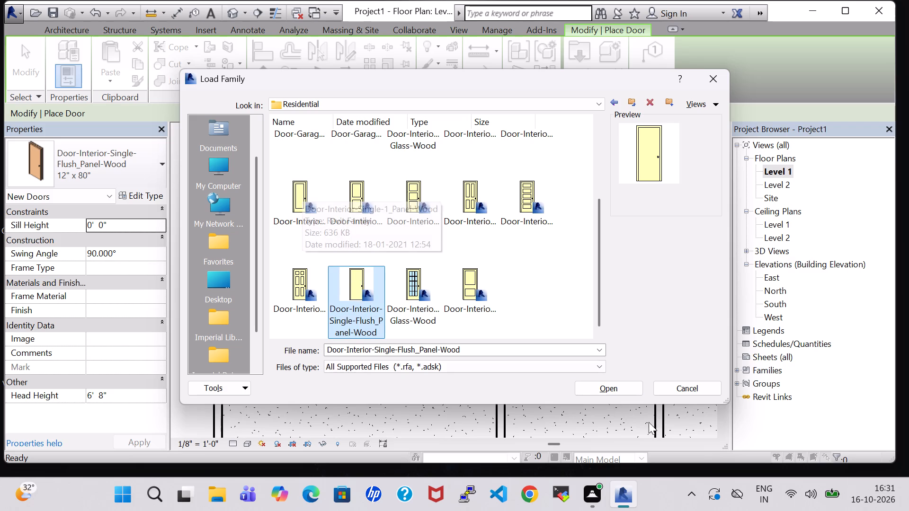
click(609, 385)
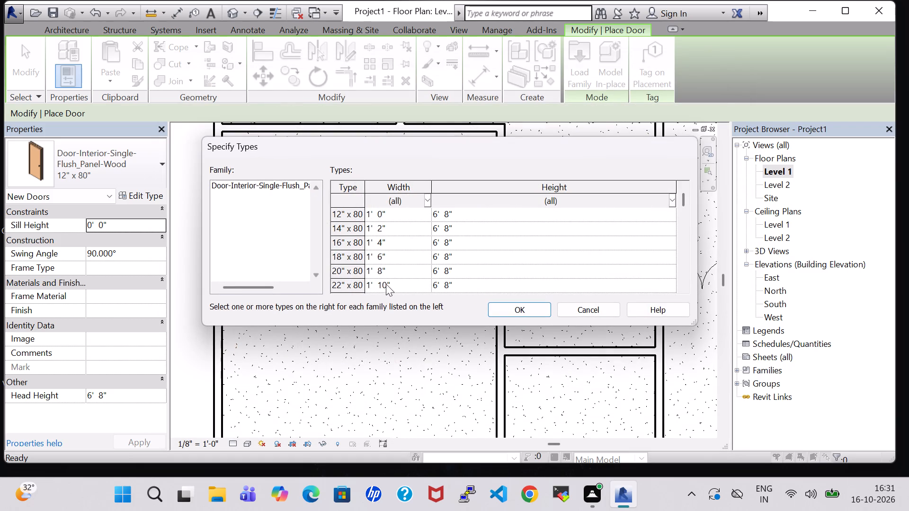
scroll(388, 282, down, 1)
click(388, 282)
scroll(388, 282, down, 1)
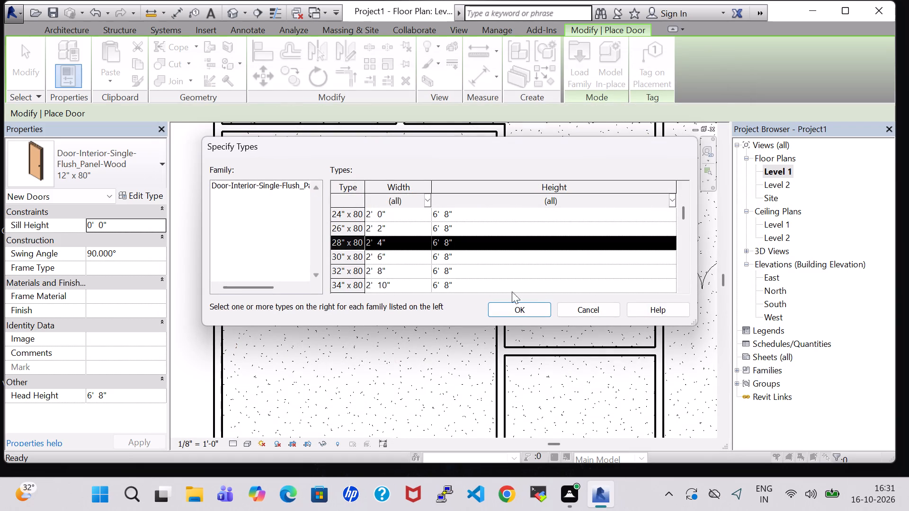
click(535, 310)
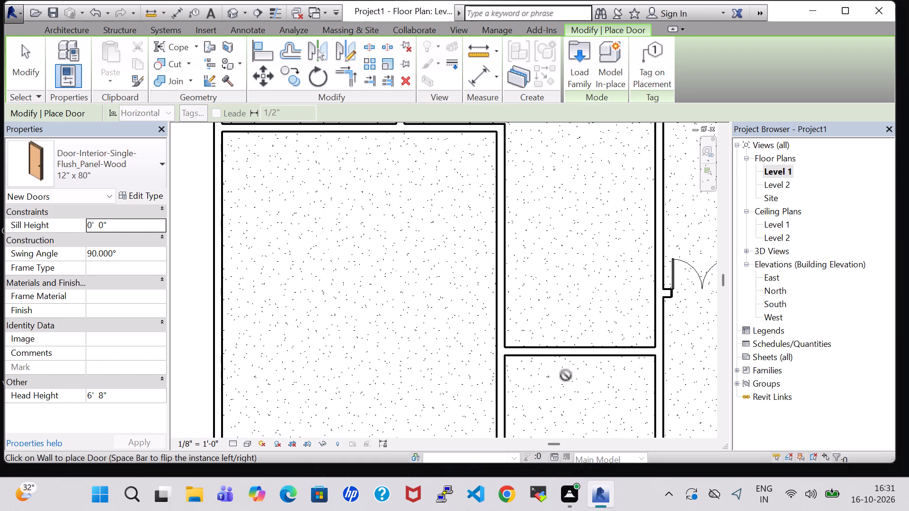
Place a 12" x 80" flush-panel wood door between the large southwest room and adjoining small room, about 1' 9" below the partition.
scroll(554, 347, up, 1)
middle_drag(554, 347, 516, 261)
scroll(516, 261, down, 4)
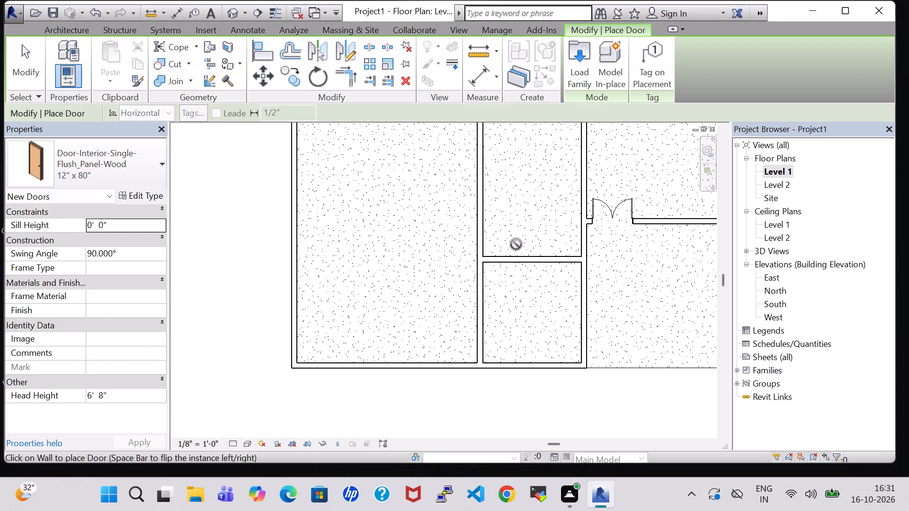
scroll(477, 305, up, 3)
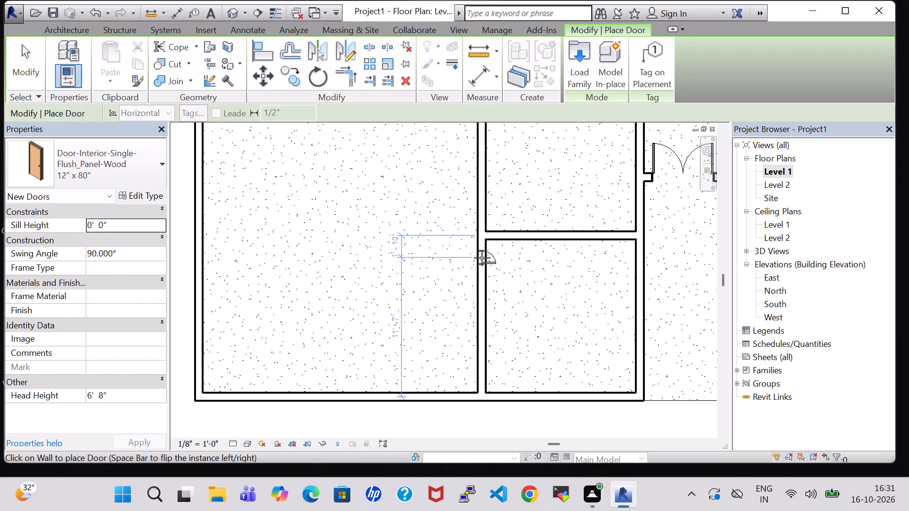
click(472, 256)
key(Escape)
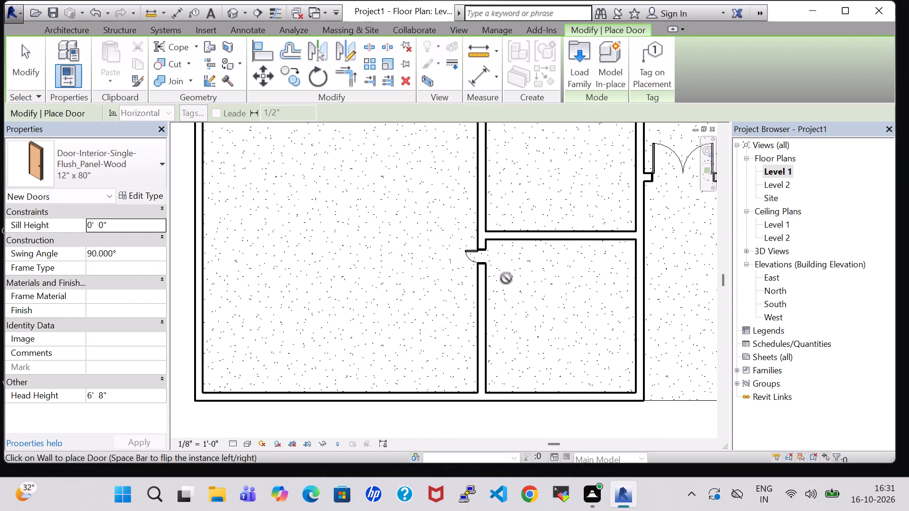
key(Escape)
Set the type width of the placed interior flush-panel wood door to 4' 0".
click(472, 255)
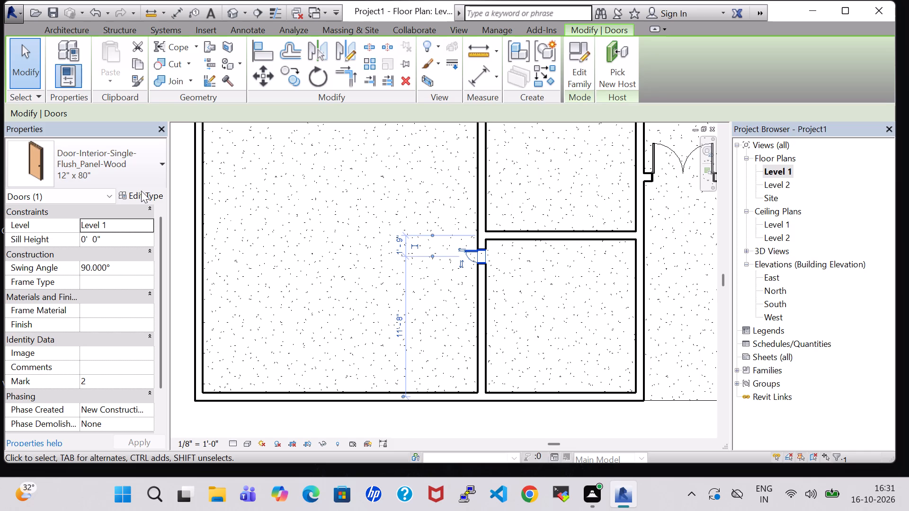
click(141, 191)
click(637, 343)
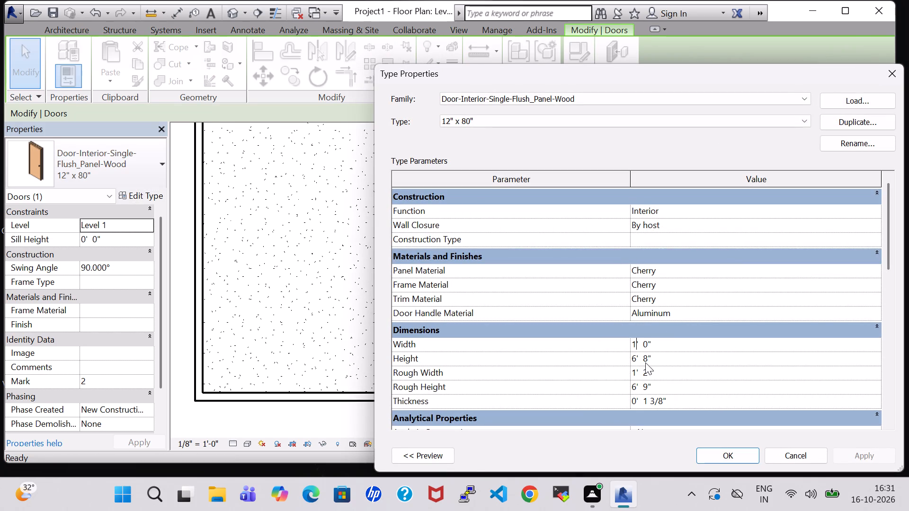
key(BackSpace)
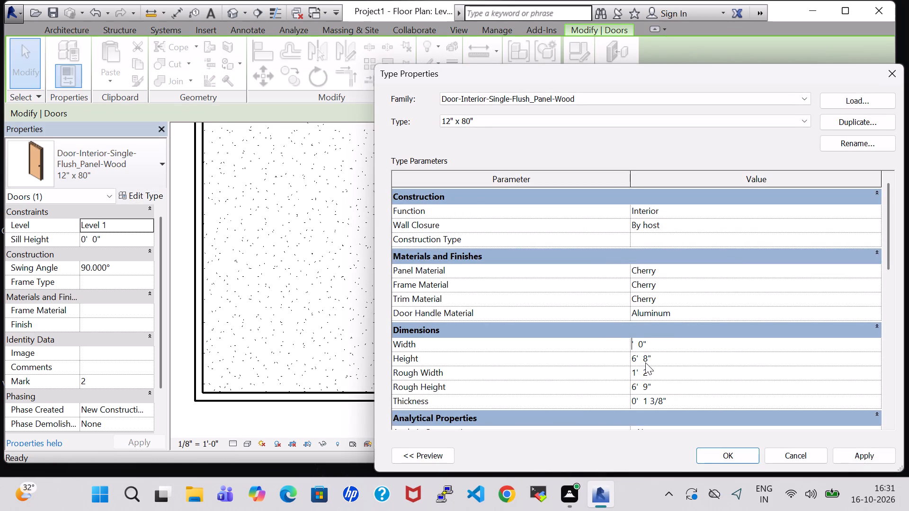
key(4)
click(857, 455)
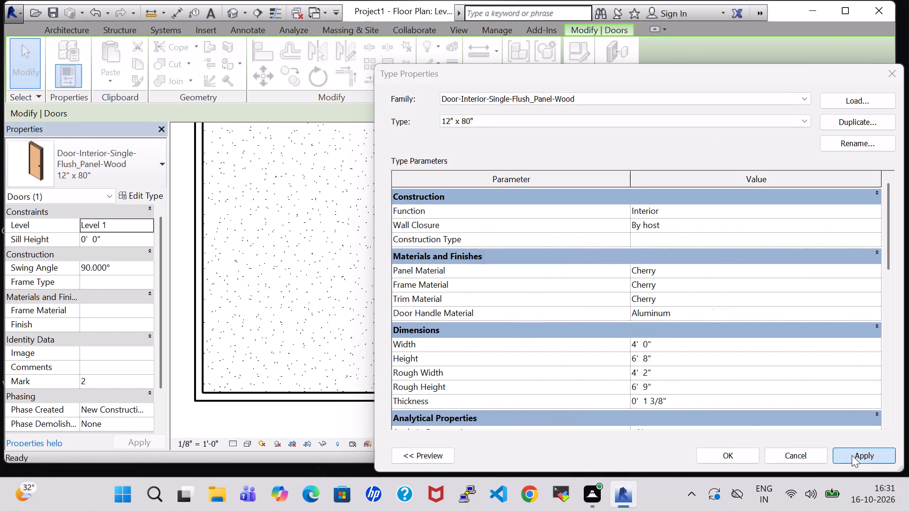
click(690, 321)
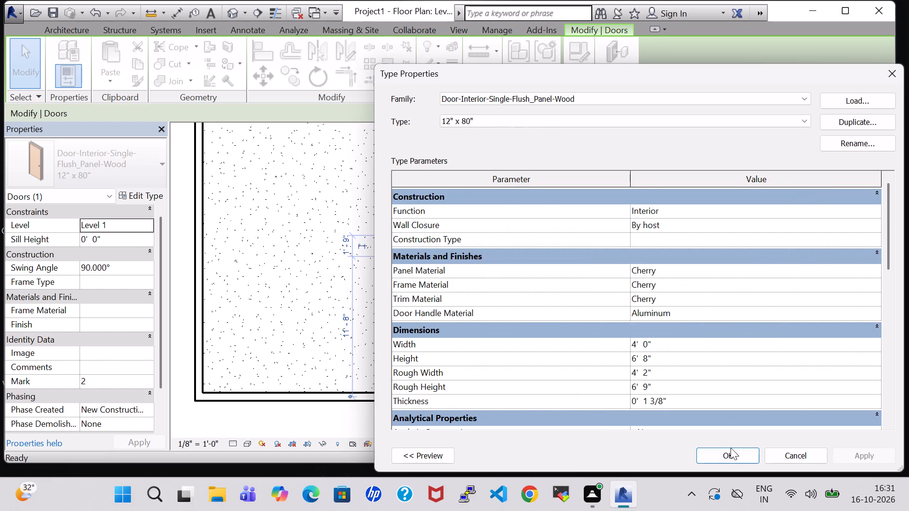
click(731, 452)
Nudge the widened interior door south along its wall to about 3' 3" from the partition between the adjoining rooms.
click(440, 239)
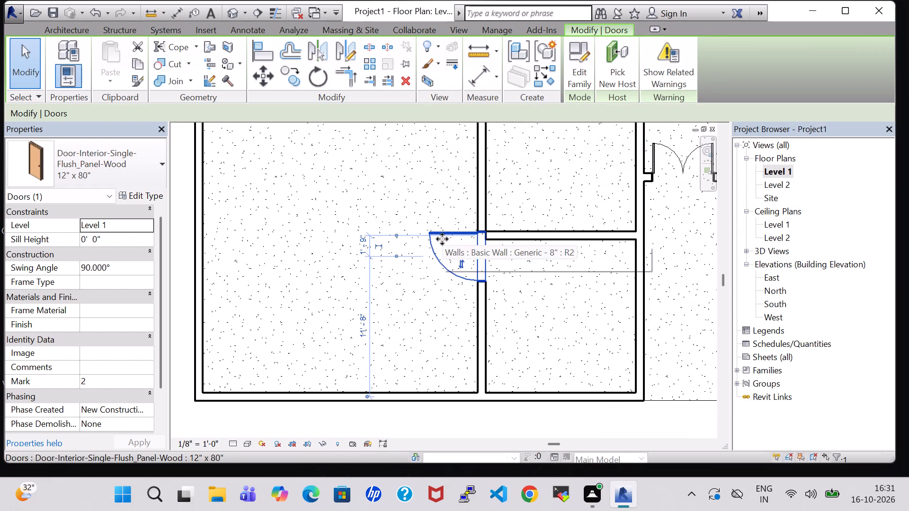
key(Down)
key(Down)
key(Down)
key(Down)
key(Down)
key(Down)
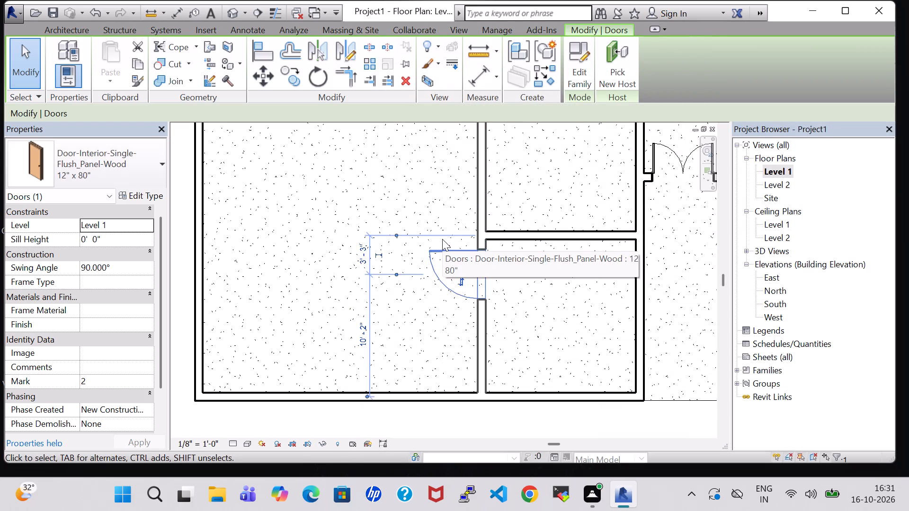
scroll(442, 239, down, 3)
click(635, 384)
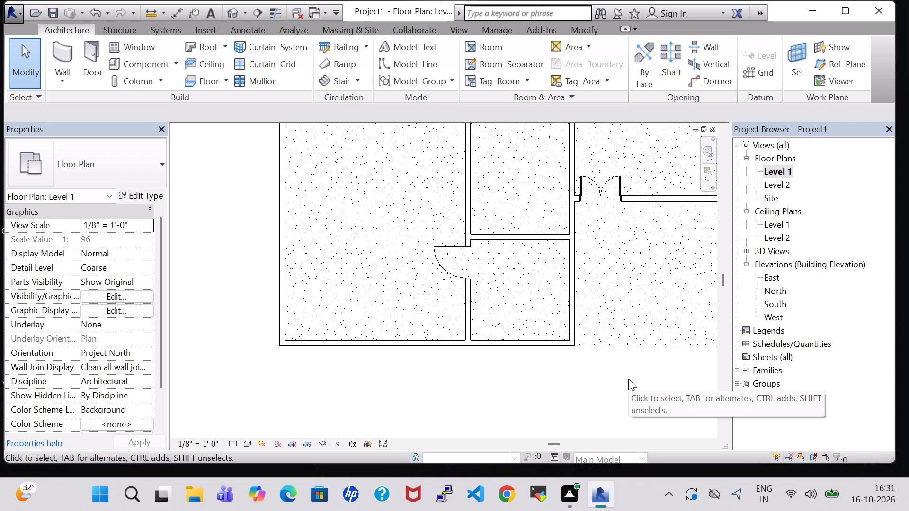
Place another interior flush-panel wood door in the small west room's east wall, about 3' 1" from the wall to its north.
scroll(547, 301, down, 2)
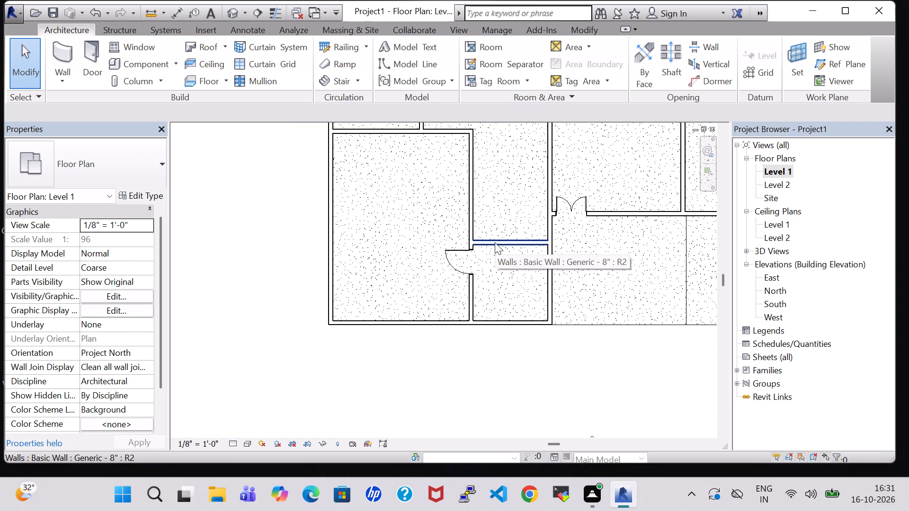
click(89, 62)
scroll(291, 199, down, 4)
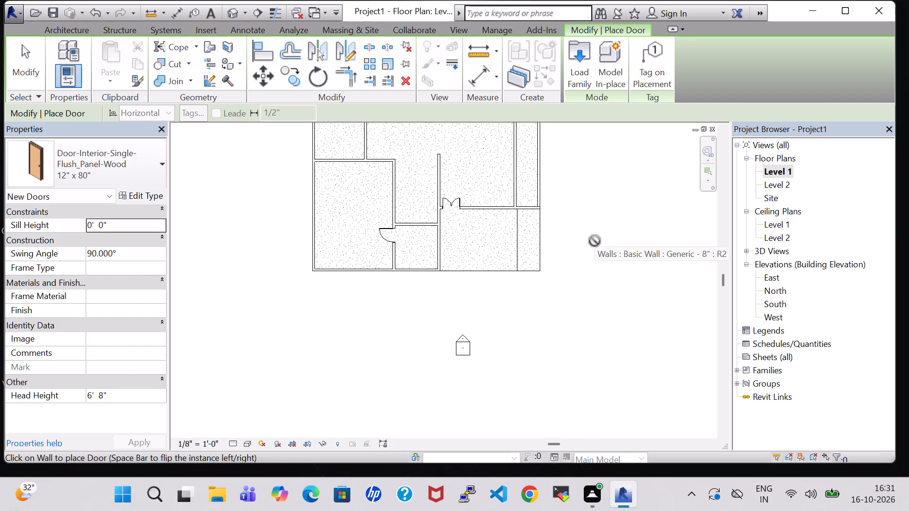
middle_drag(595, 241, 593, 344)
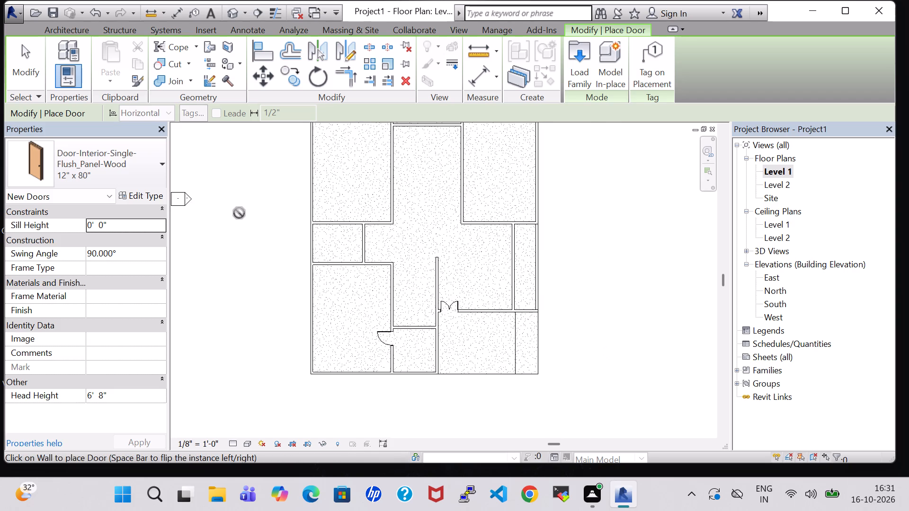
scroll(312, 234, up, 3)
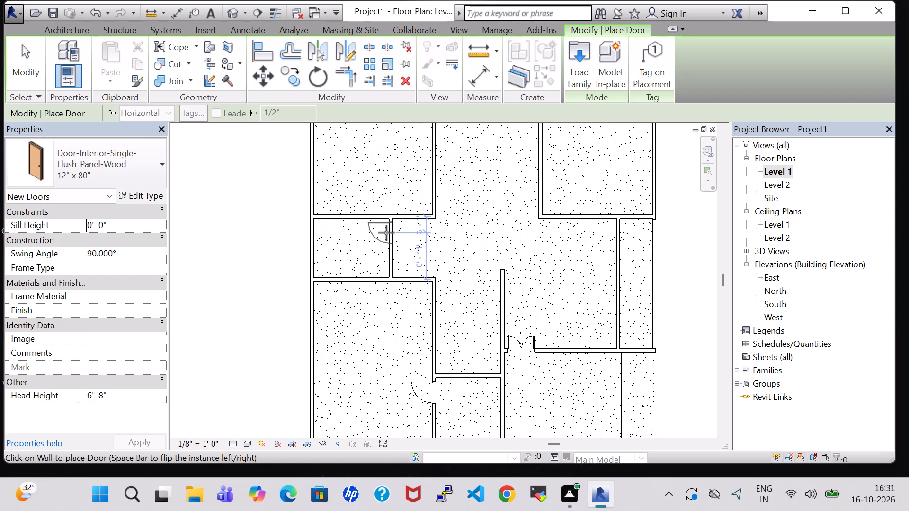
click(386, 233)
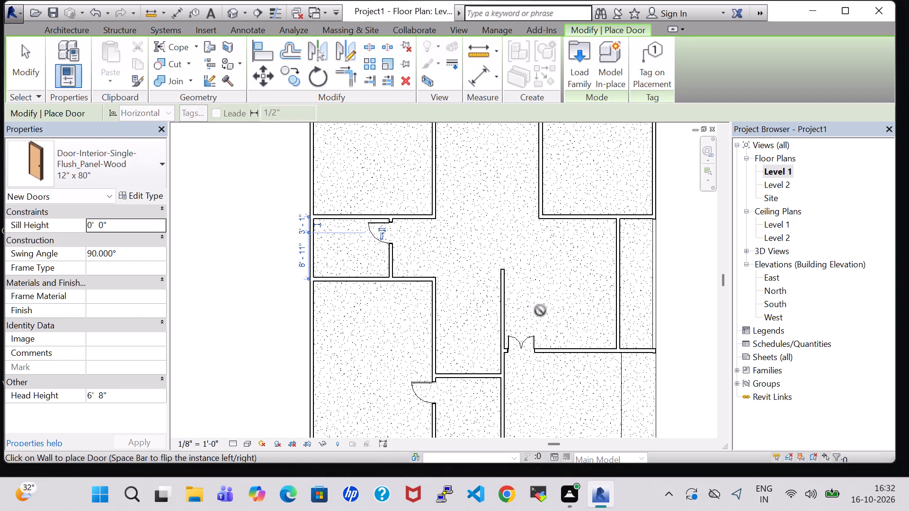
key(Escape)
key(Escape)
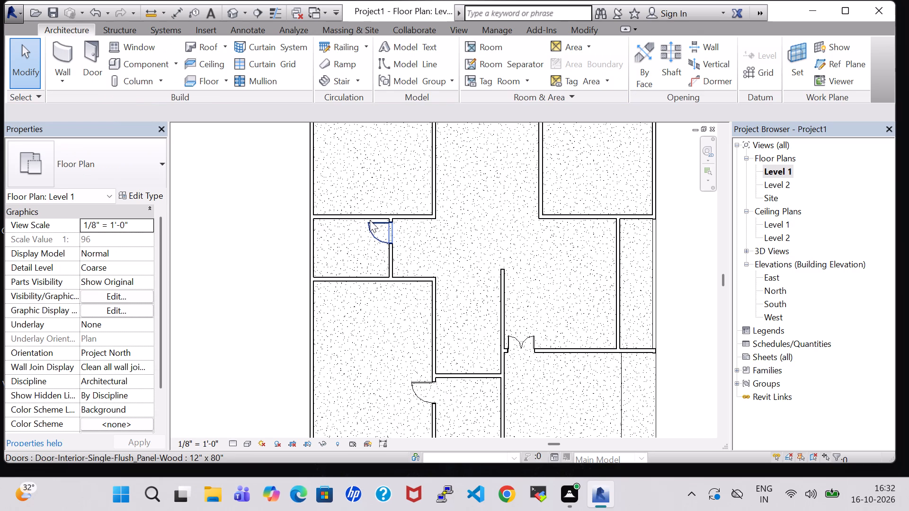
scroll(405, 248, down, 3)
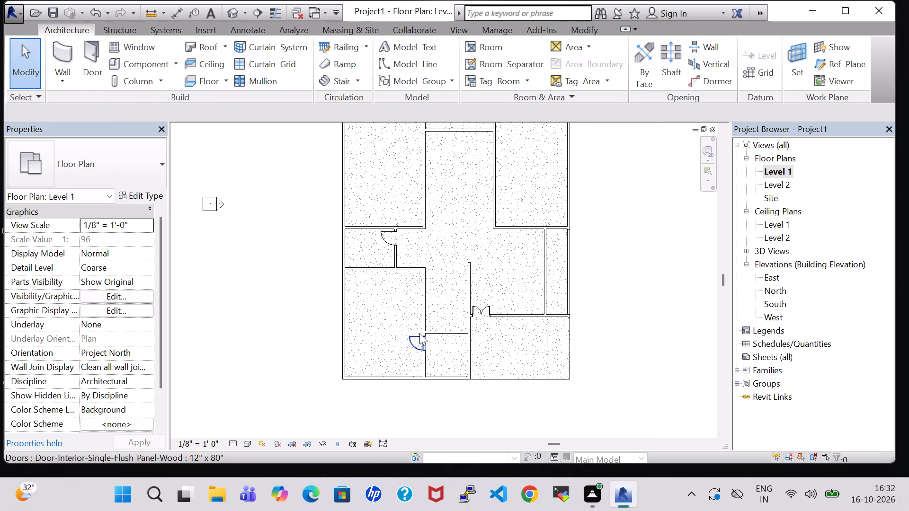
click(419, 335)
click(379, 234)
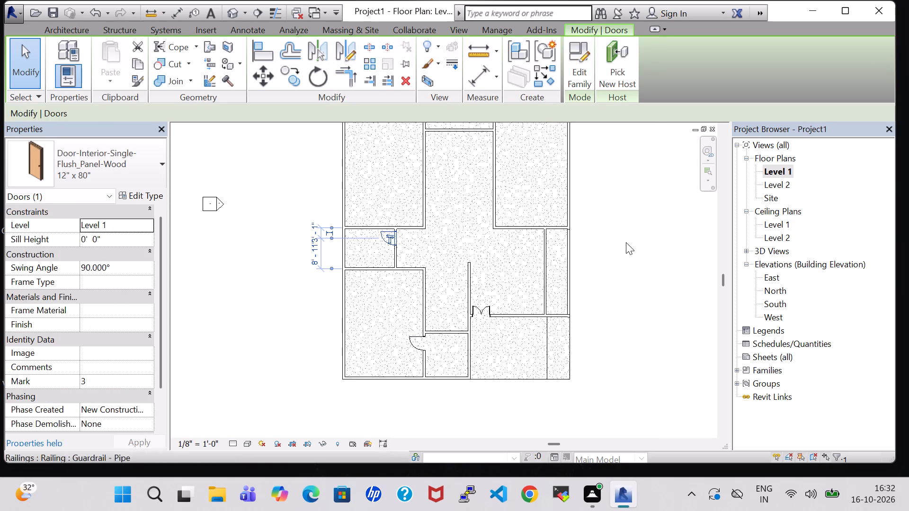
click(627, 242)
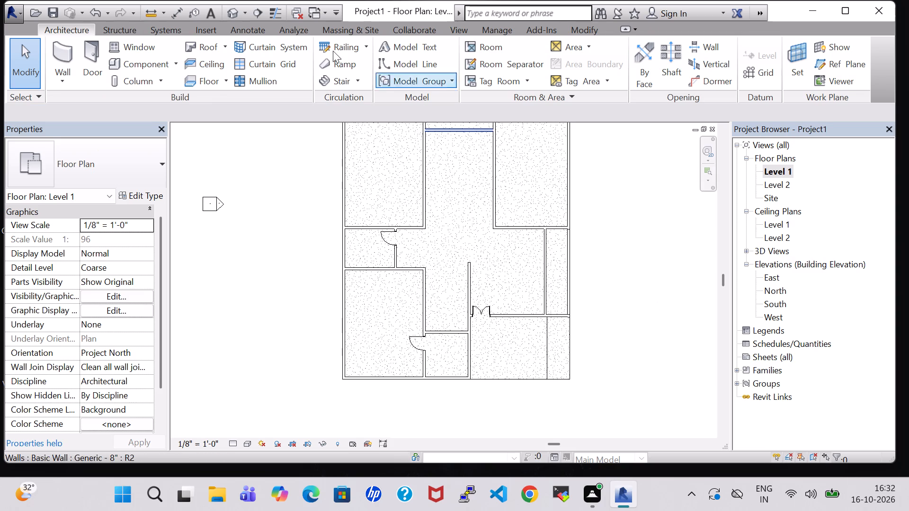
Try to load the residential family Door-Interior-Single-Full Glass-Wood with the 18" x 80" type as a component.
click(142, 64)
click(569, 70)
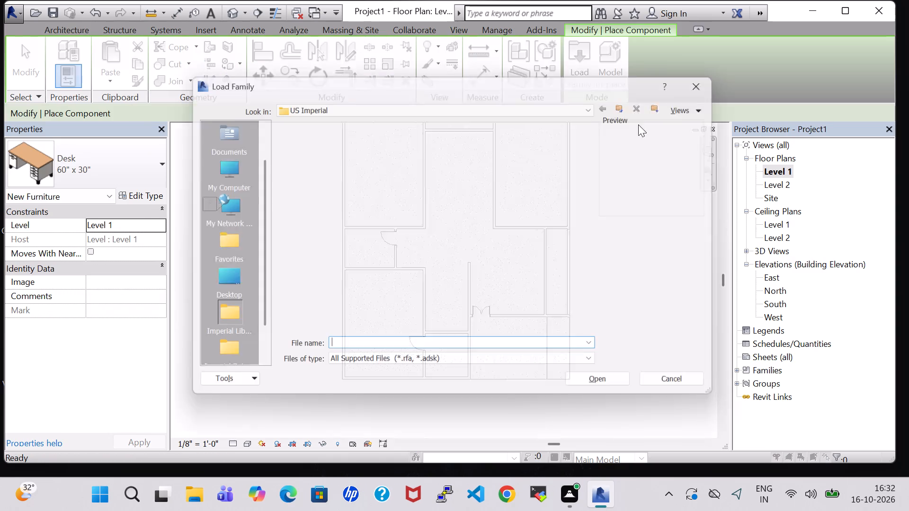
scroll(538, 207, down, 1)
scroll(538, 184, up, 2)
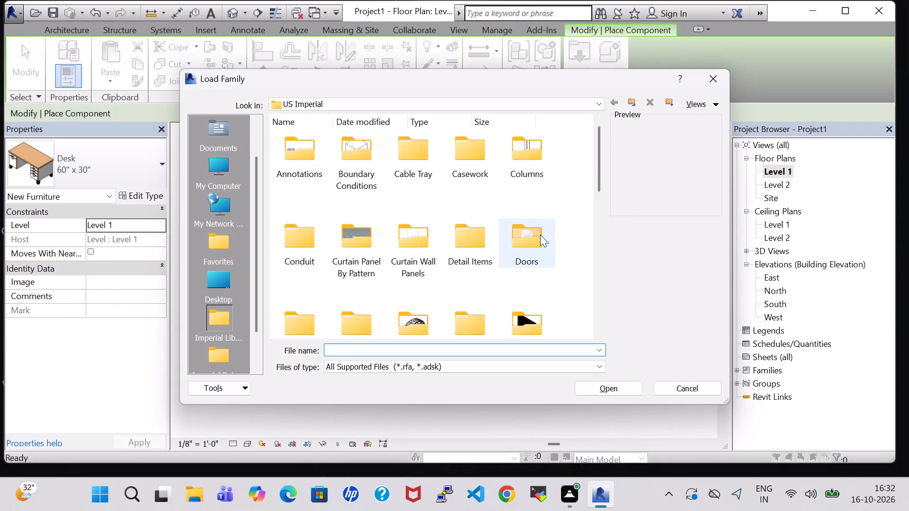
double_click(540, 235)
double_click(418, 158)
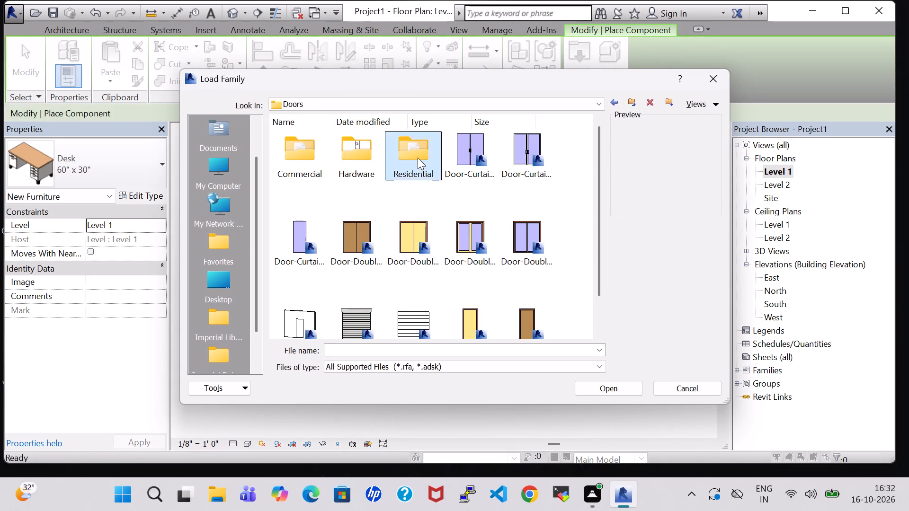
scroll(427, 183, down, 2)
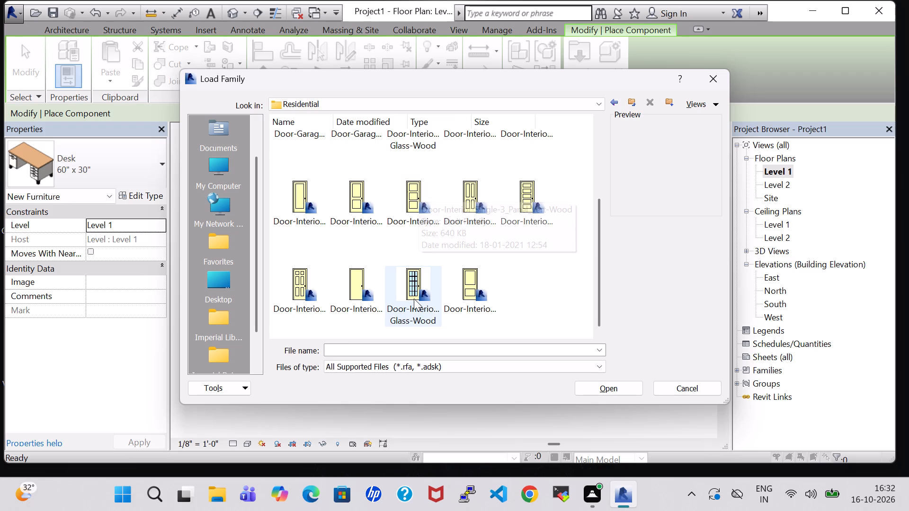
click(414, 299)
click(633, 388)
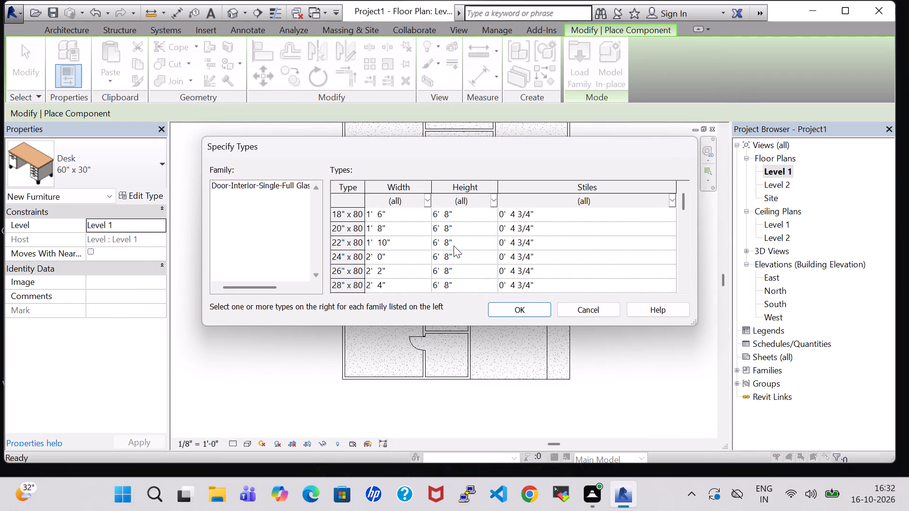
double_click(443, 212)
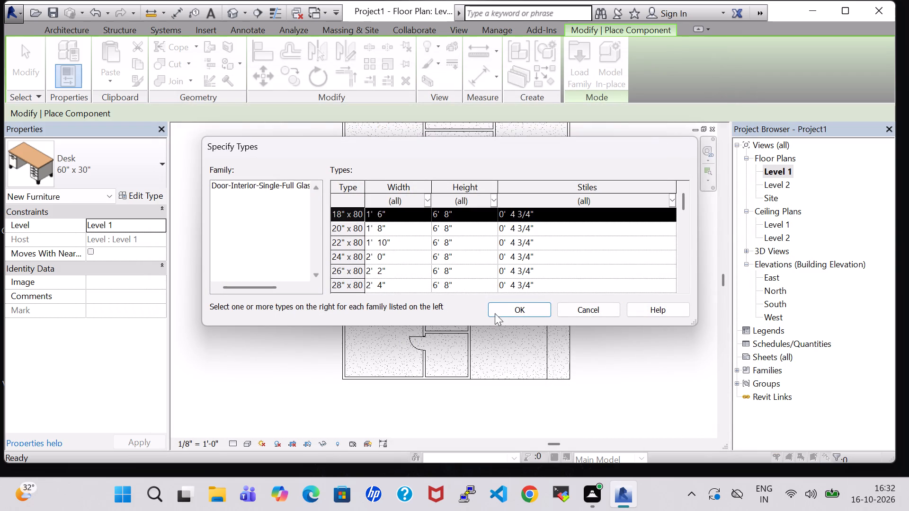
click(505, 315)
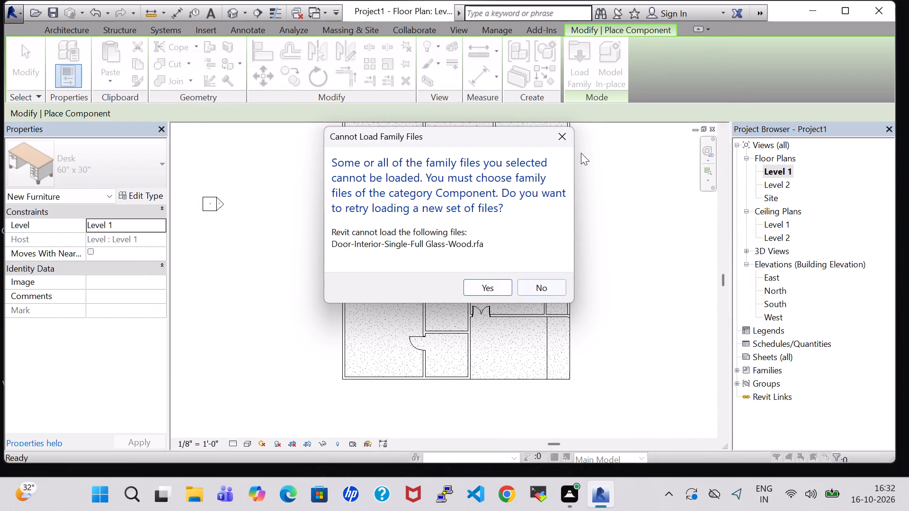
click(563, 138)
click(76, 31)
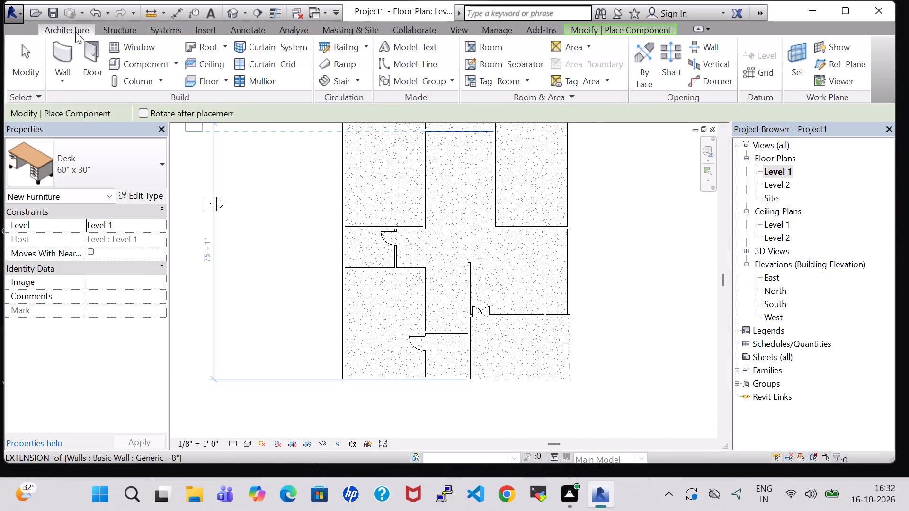
Load the residential door family Door-Interior-Single-Full Glass-Wood with the 18" x 80" type.
click(88, 50)
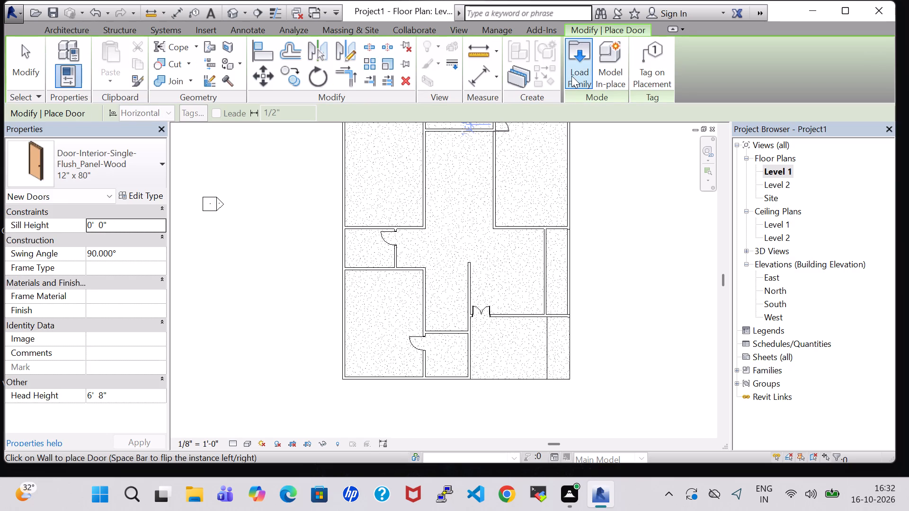
click(571, 76)
click(502, 257)
double_click(526, 253)
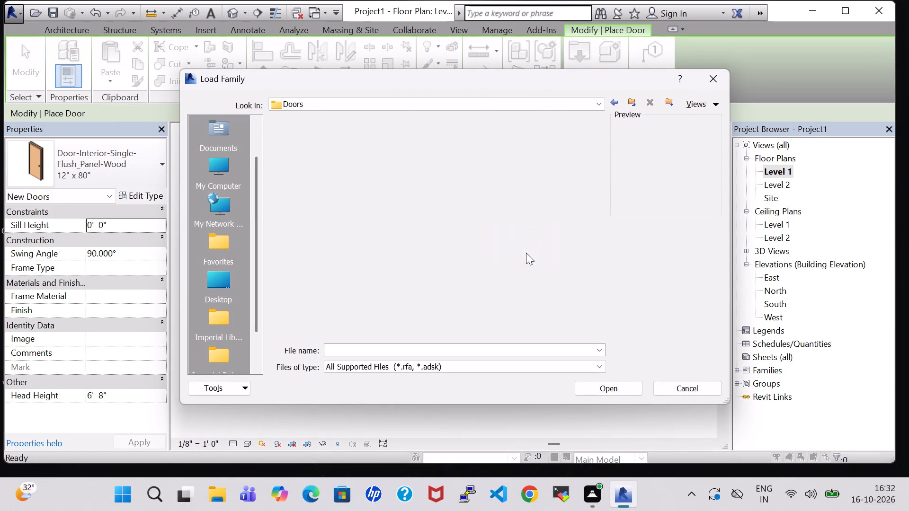
double_click(434, 167)
scroll(423, 204, down, 4)
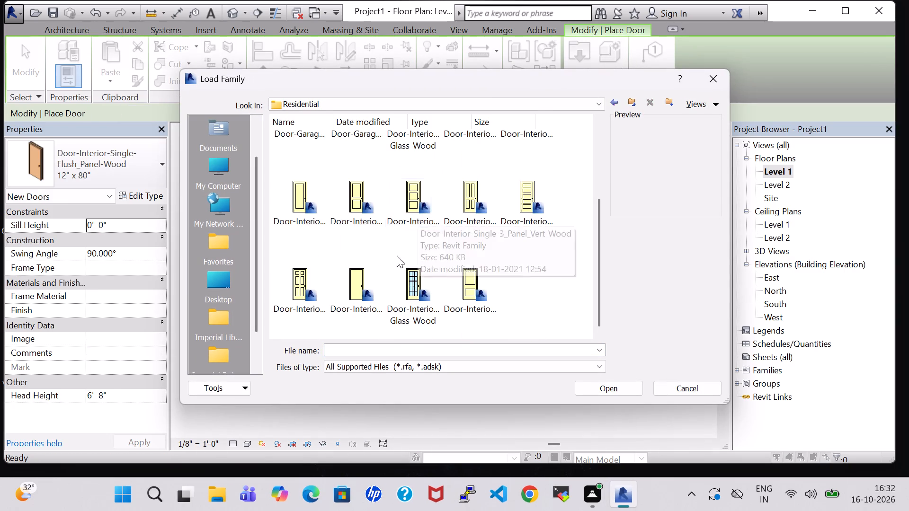
click(411, 280)
click(613, 390)
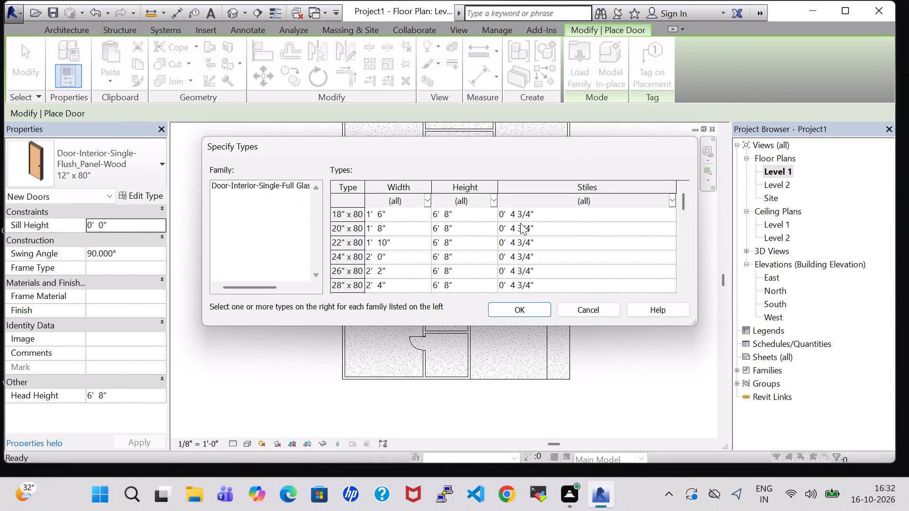
click(520, 220)
click(512, 311)
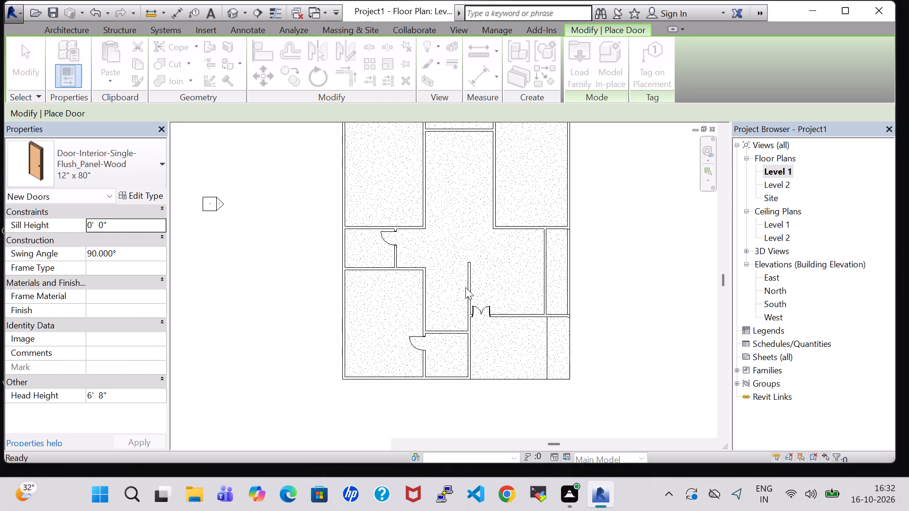
Place the full-glass wood door in the northwest room's south wall near its east end, swinging into that room.
scroll(453, 280, up, 4)
scroll(375, 207, up, 4)
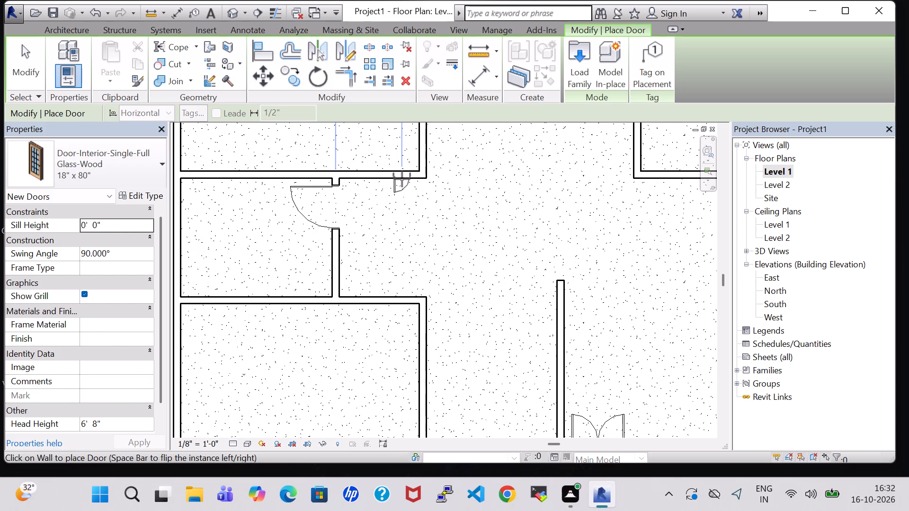
key(space)
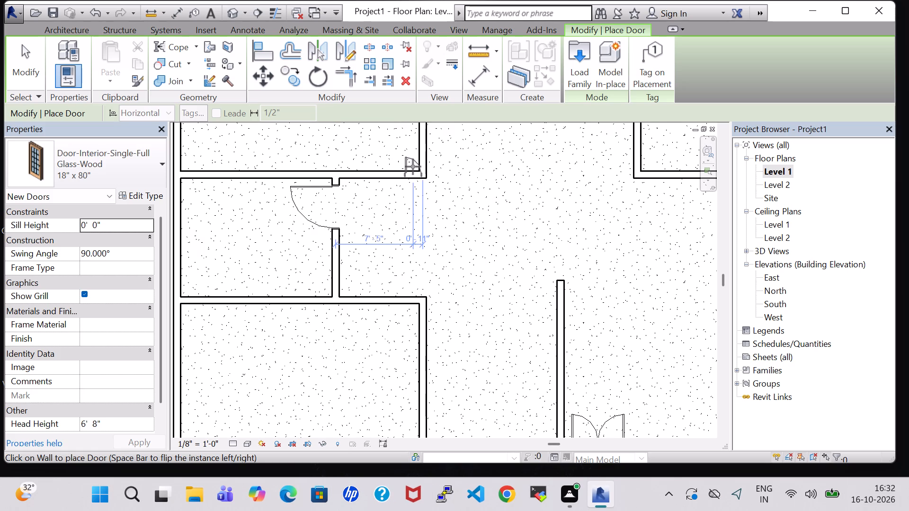
key(space)
click(407, 167)
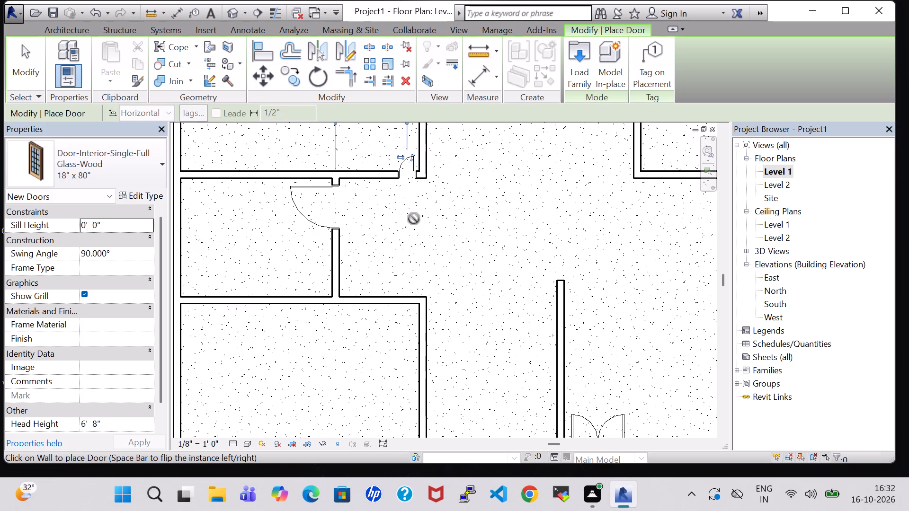
key(Escape)
key(Escape)
Set the type width of the placed full-glass wood door to 3' 6".
click(404, 165)
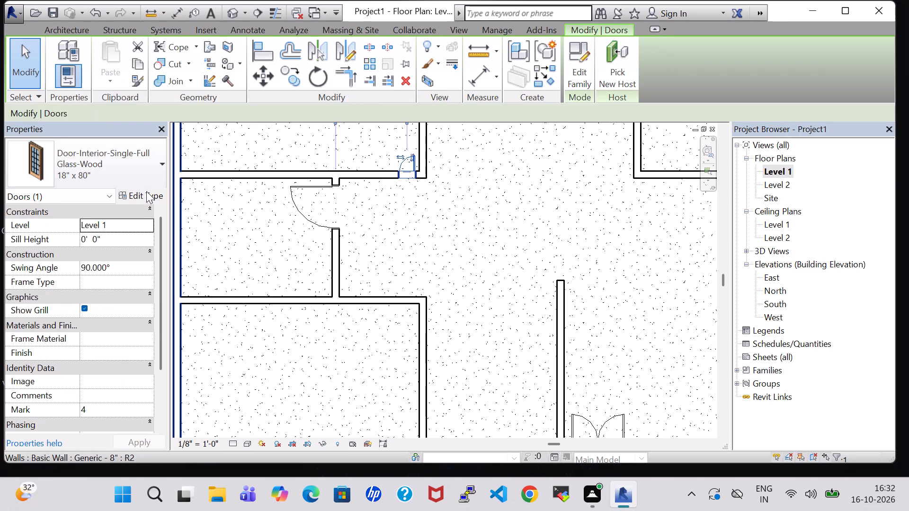
click(146, 192)
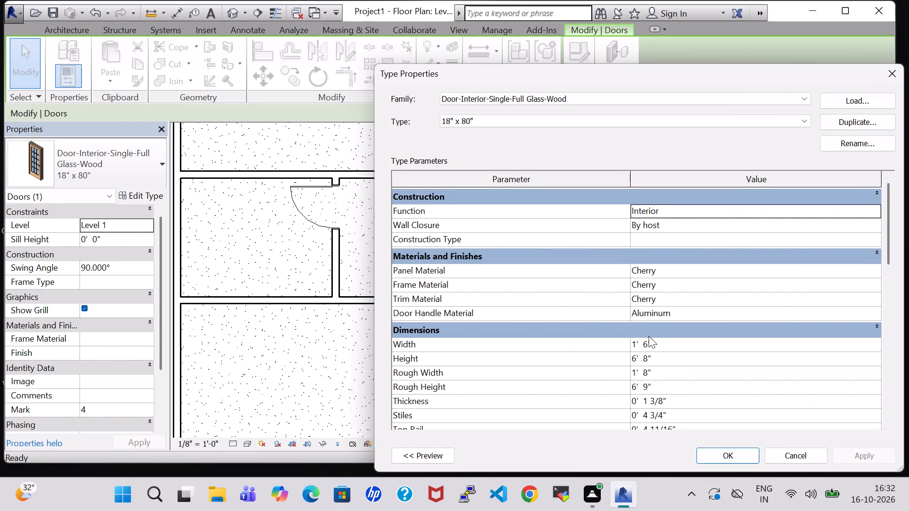
click(638, 344)
key(BackSpace)
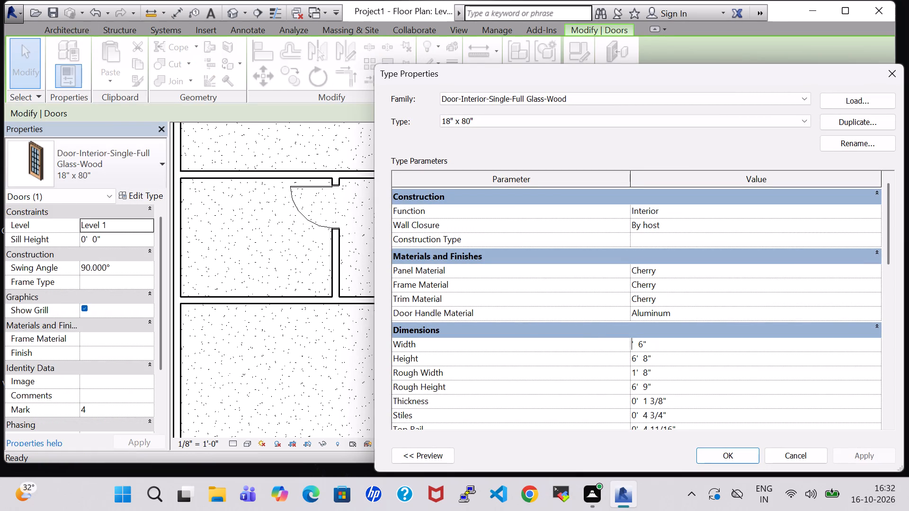
key(3)
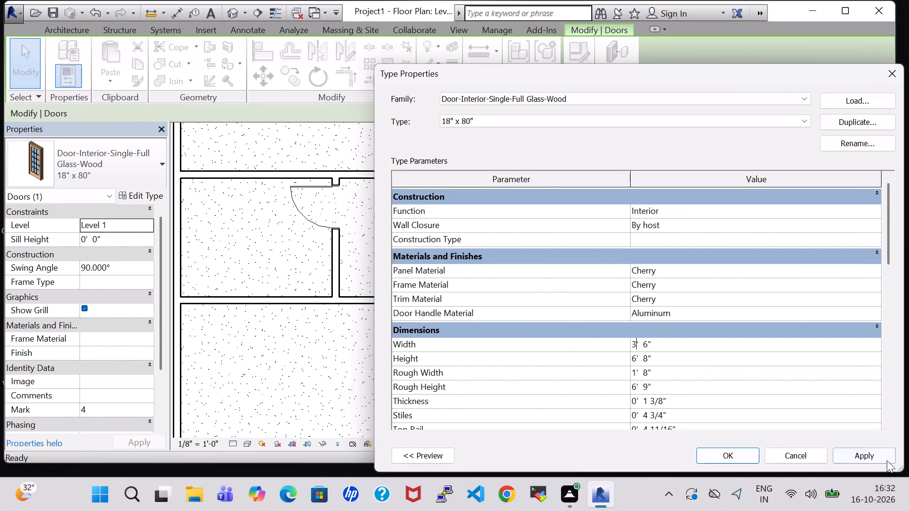
click(887, 460)
click(746, 458)
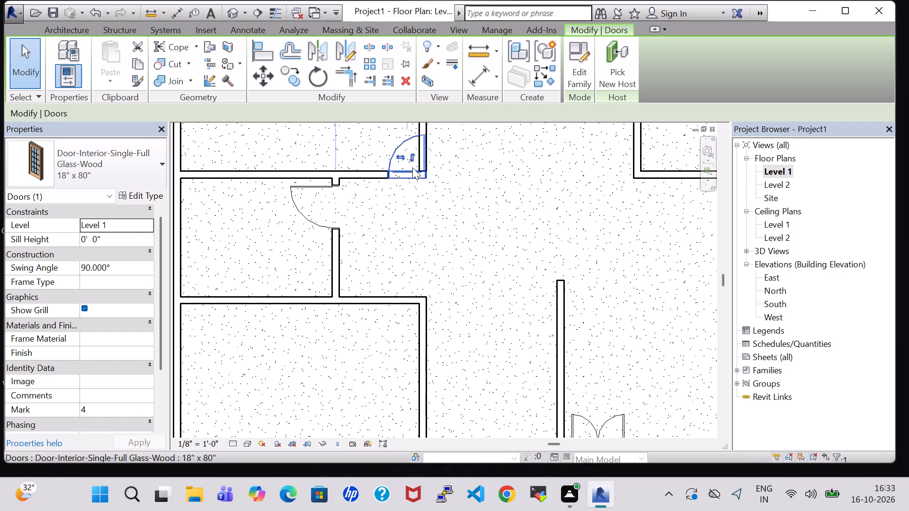
Nudge the widened full-glass door west along its wall, away from the room's east corner.
click(404, 150)
key(Left)
key(Left)
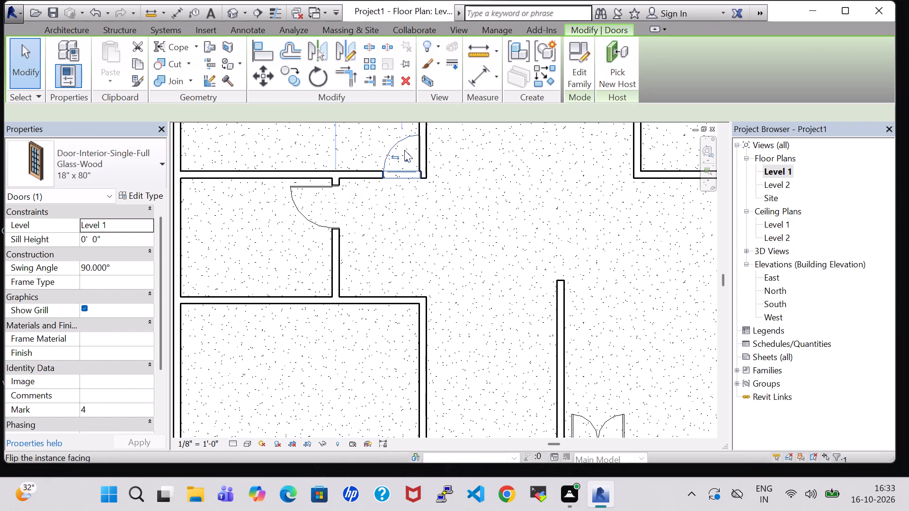
key(Left)
key(Left)
key(Left)
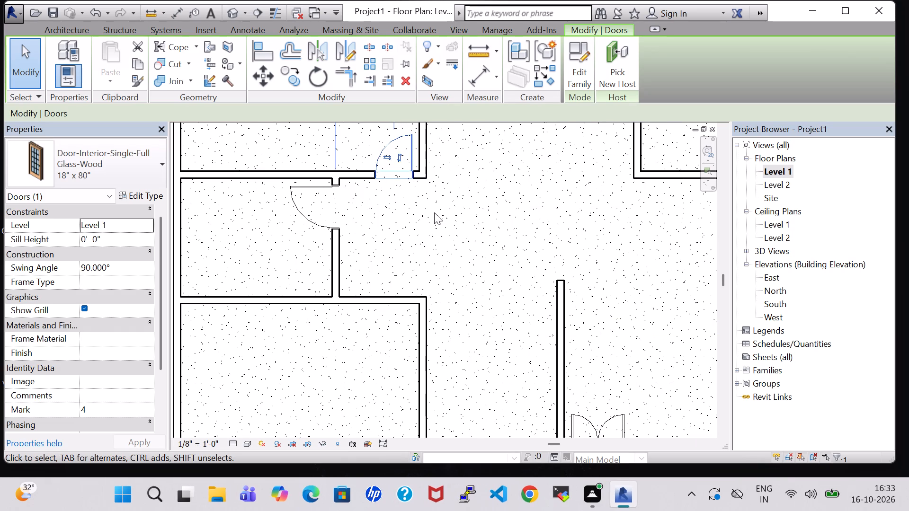
scroll(434, 212, down, 2)
click(343, 327)
scroll(387, 262, down, 2)
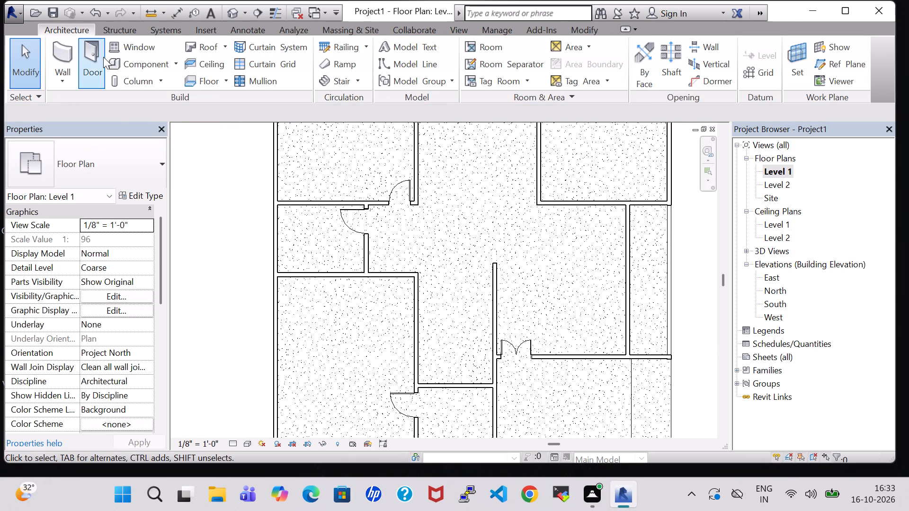
Place another full-glass wood door in the southwest room's east wall, about 3' 6" from the wall to its north.
click(96, 59)
scroll(523, 238, down, 2)
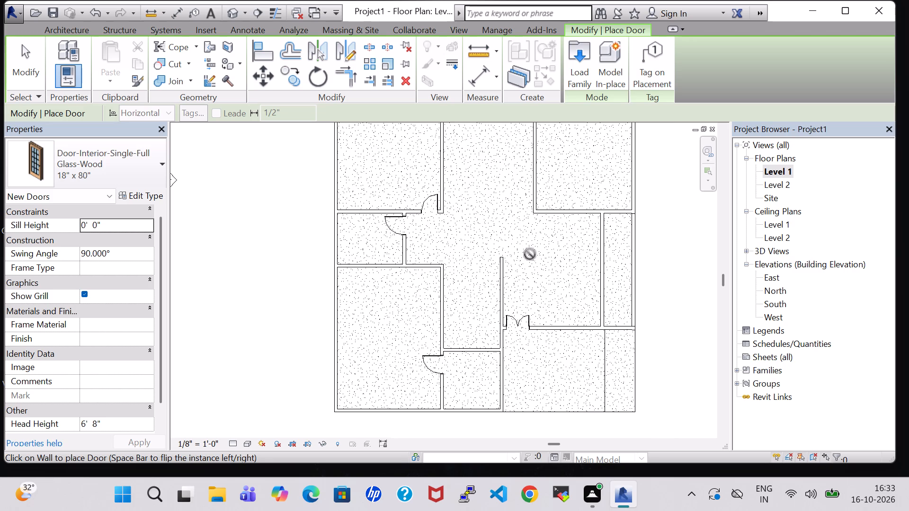
middle_drag(555, 263, 493, 289)
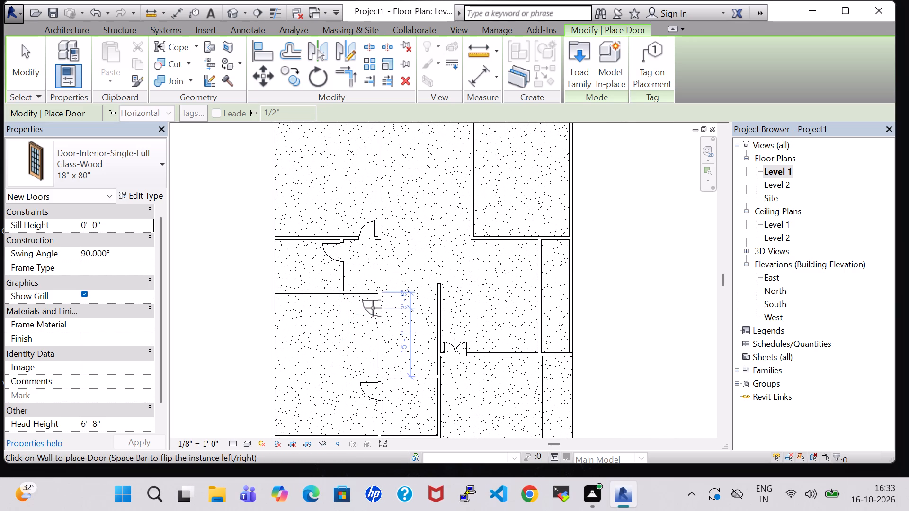
click(373, 308)
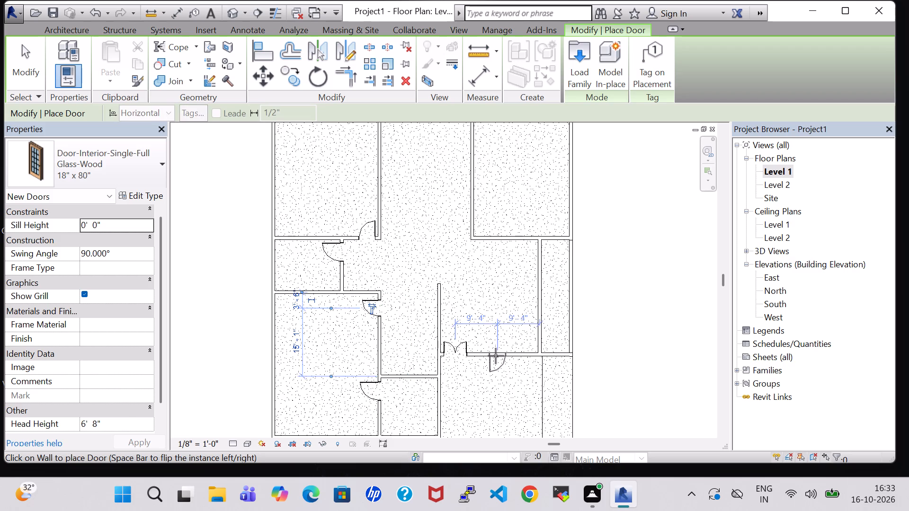
key(Escape)
key(Escape)
Examine the walls and placed doors from several angles in the 3D view, and return to the Level 1 plan.
click(233, 10)
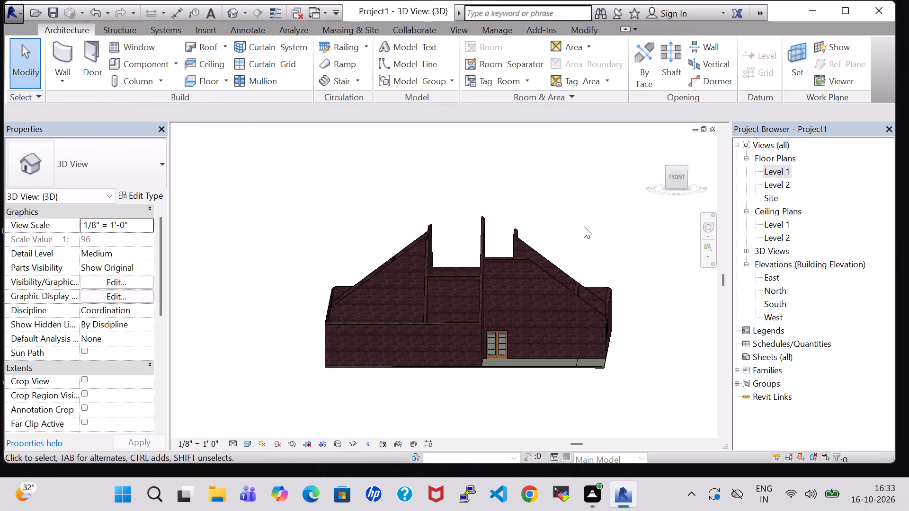
shift+middle_drag(584, 213, 520, 255)
shift+middle_drag(499, 230, 496, 322)
middle_drag(518, 278, 537, 278)
scroll(518, 278, down, 1)
middle_drag(537, 278, 537, 273)
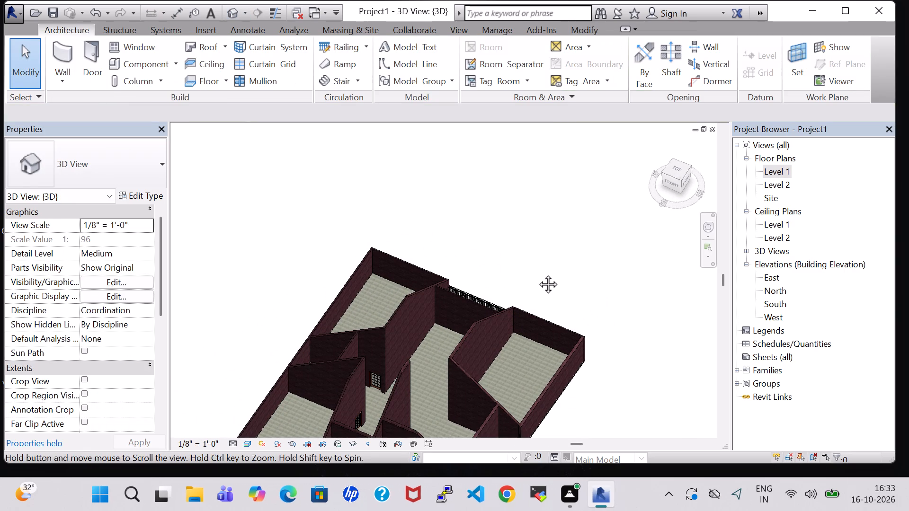
middle_drag(537, 273, 537, 203)
shift+middle_drag(539, 179, 502, 264)
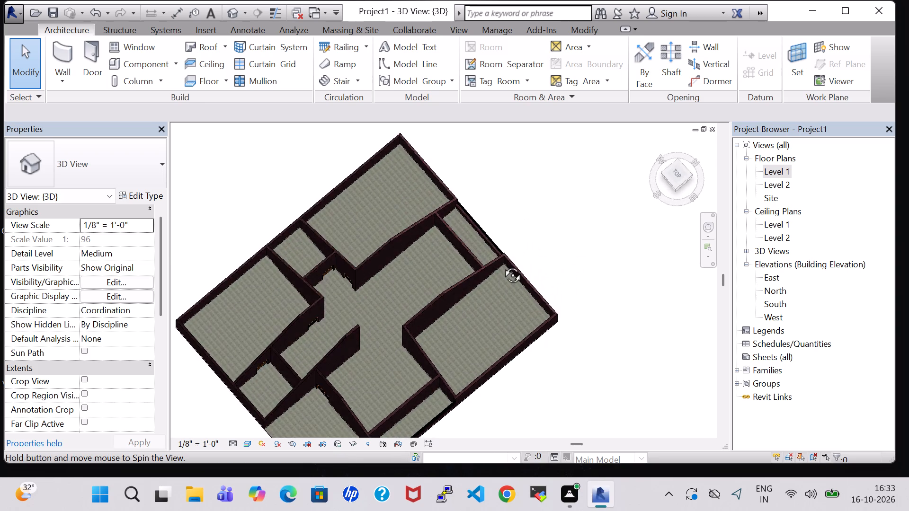
shift+middle_drag(502, 264, 455, 223)
shift+middle_drag(509, 218, 567, 221)
double_click(785, 171)
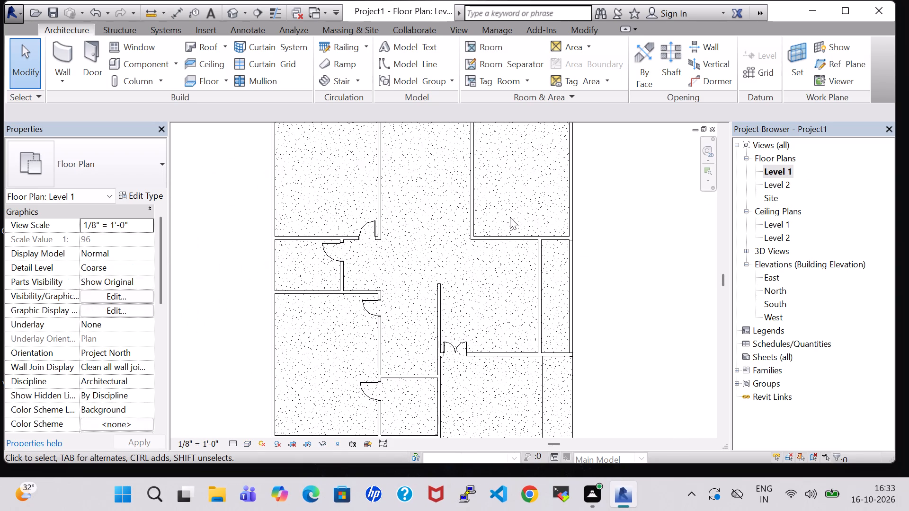
Load the residential door family Door-Interior-Single-4_Panel-Wood with the 18" x 80" type.
scroll(510, 217, down, 4)
middle_drag(598, 222, 561, 250)
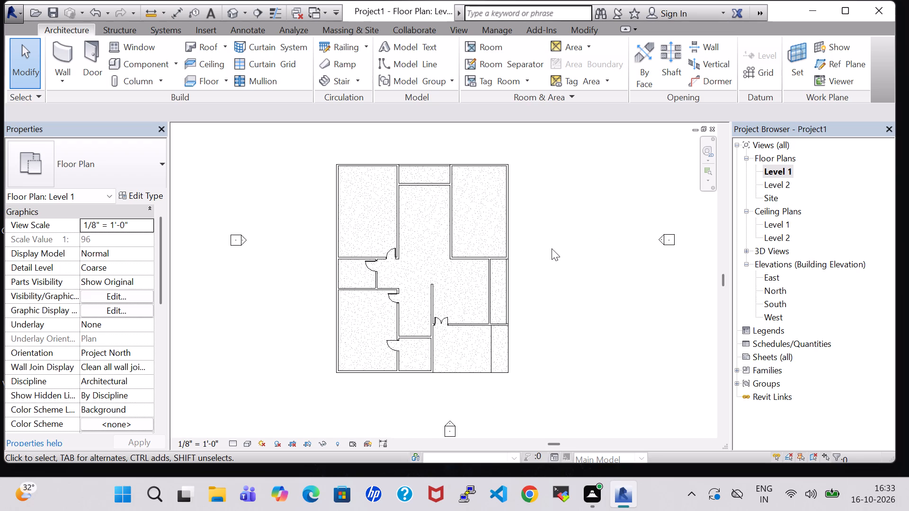
click(97, 52)
click(590, 70)
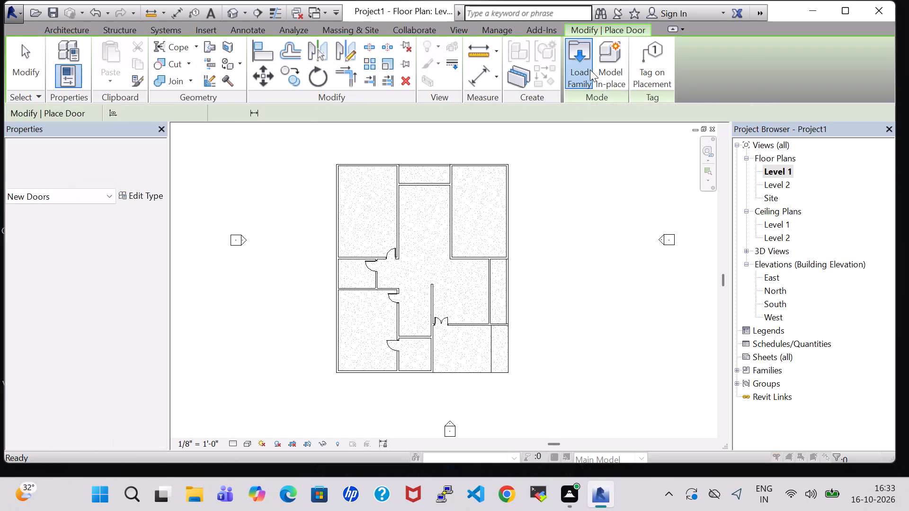
double_click(541, 227)
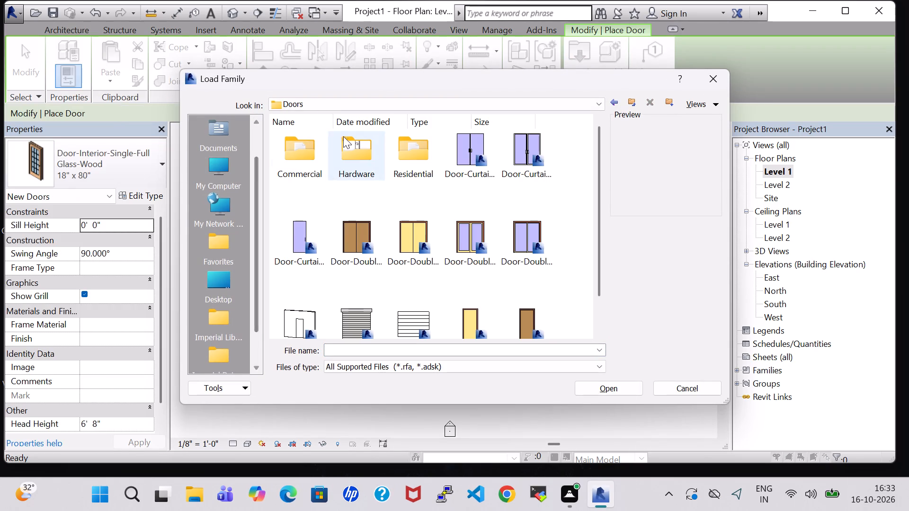
double_click(405, 154)
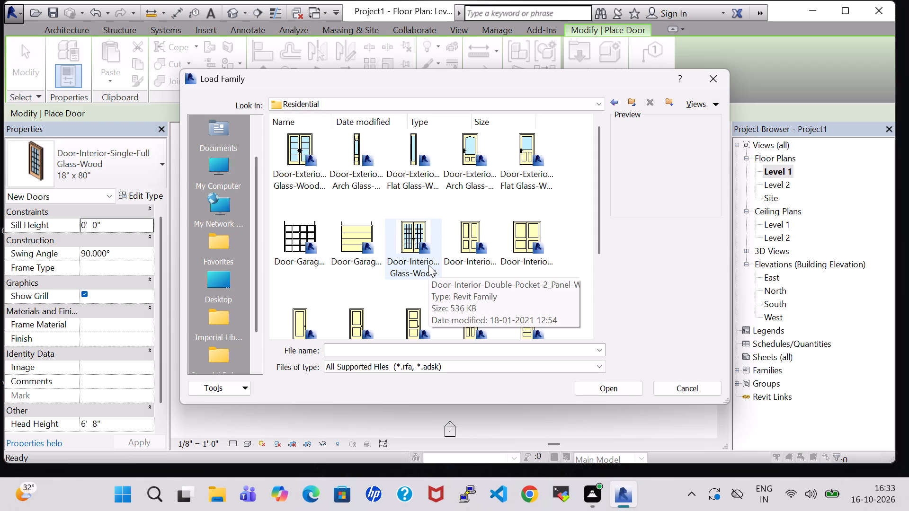
click(475, 228)
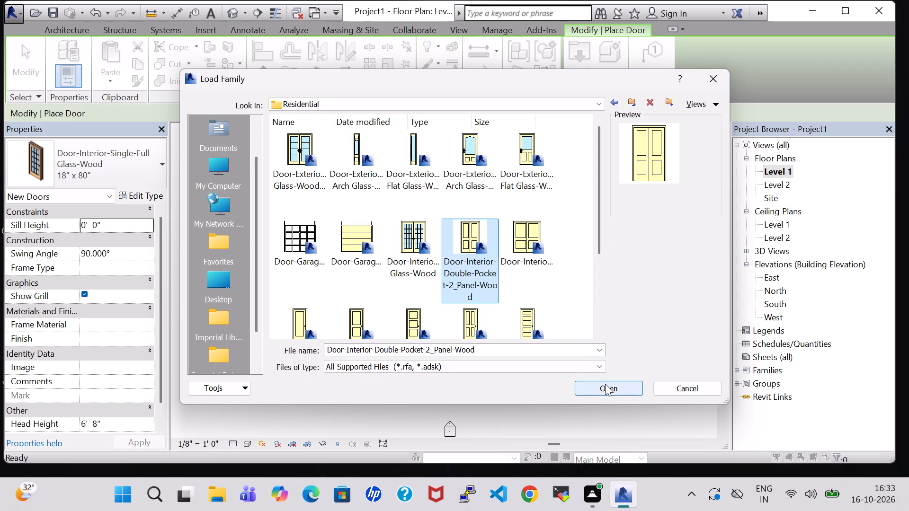
scroll(350, 193, down, 2)
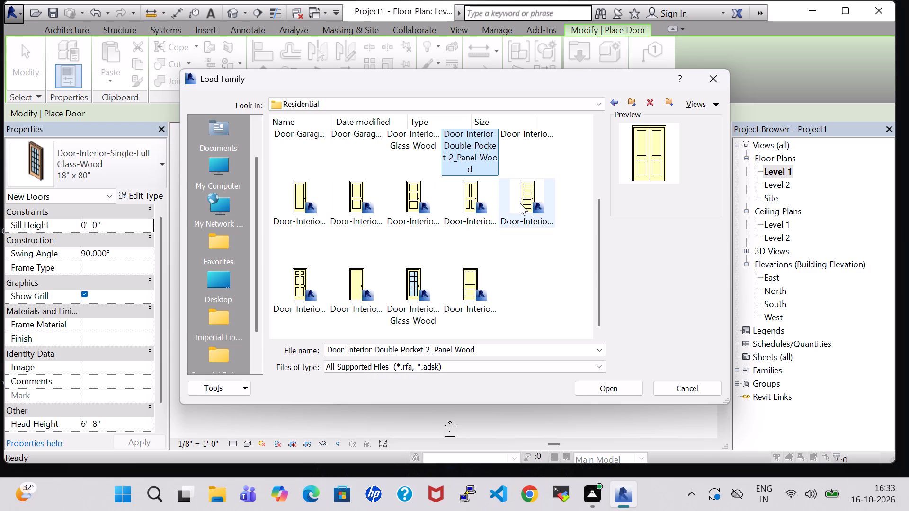
click(473, 209)
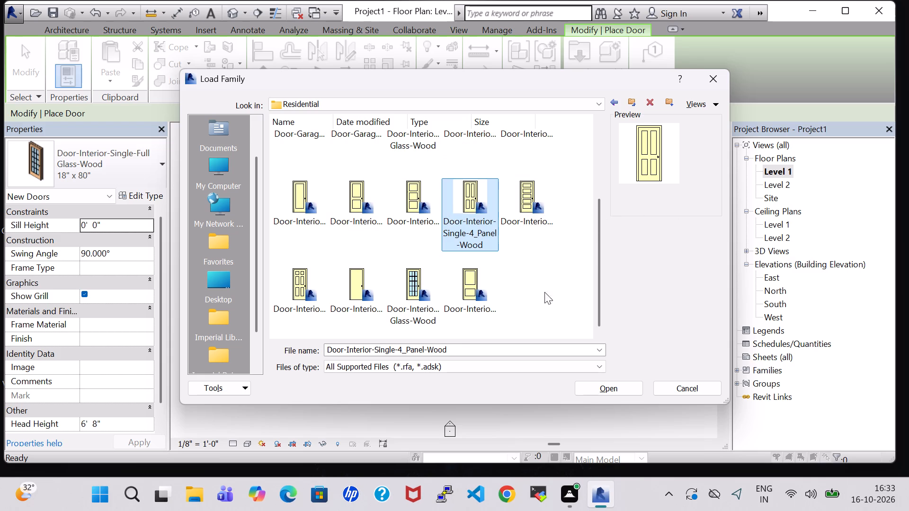
click(605, 389)
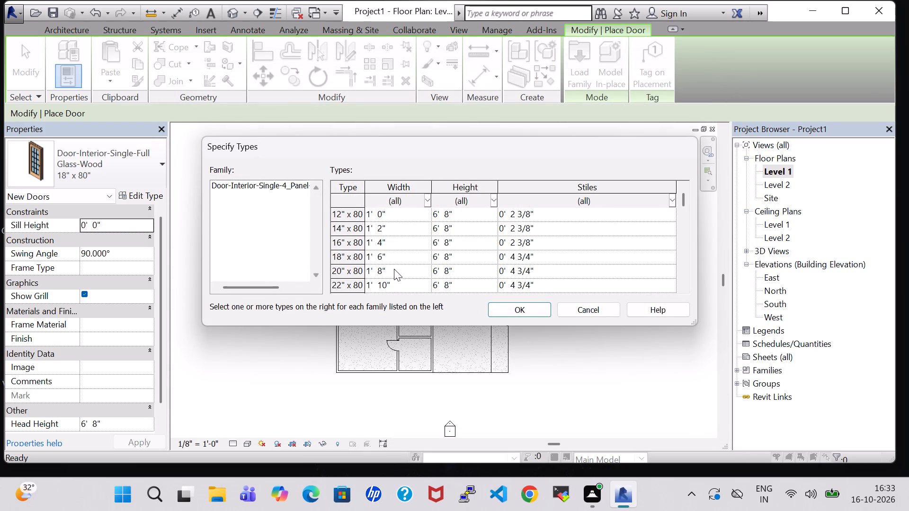
click(394, 250)
click(524, 309)
Place the four-panel wood door in the northeast room's west wall, about 2' 0" from that room's south wall.
scroll(440, 261, up, 4)
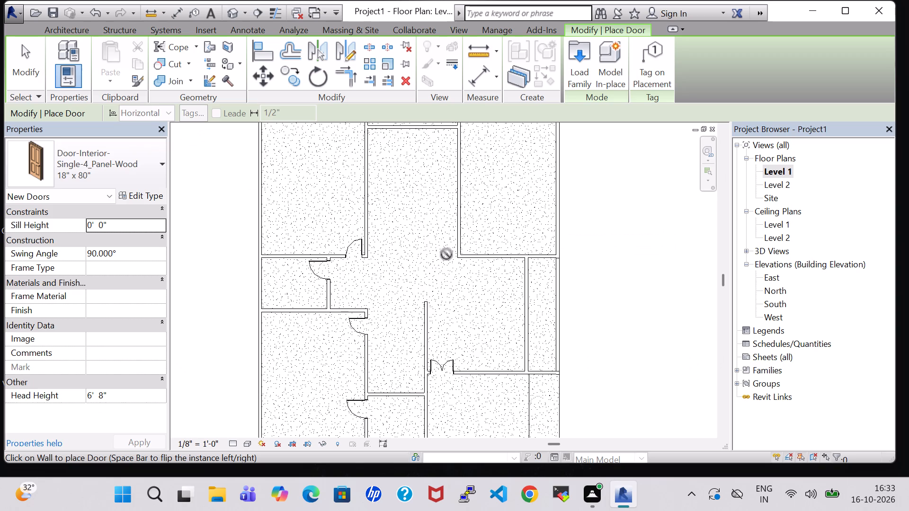
scroll(462, 238, up, 5)
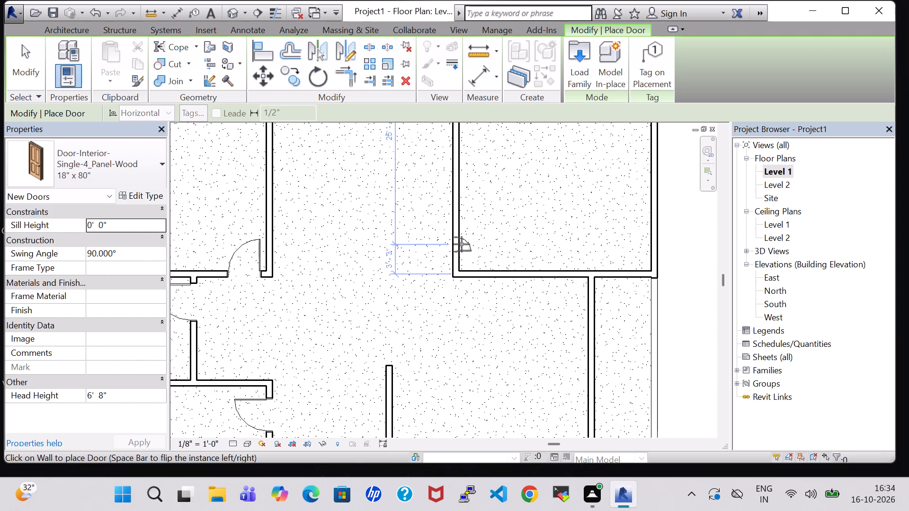
click(462, 256)
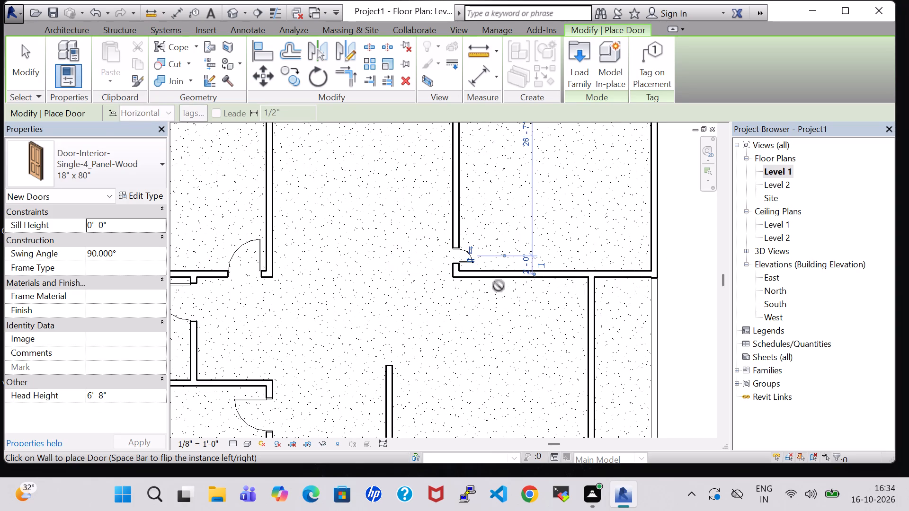
key(Escape)
key(Escape)
Set the width of the 18" x 80" four-panel wood door type to 3' 6", using the door in the northeast room's west wall.
click(470, 255)
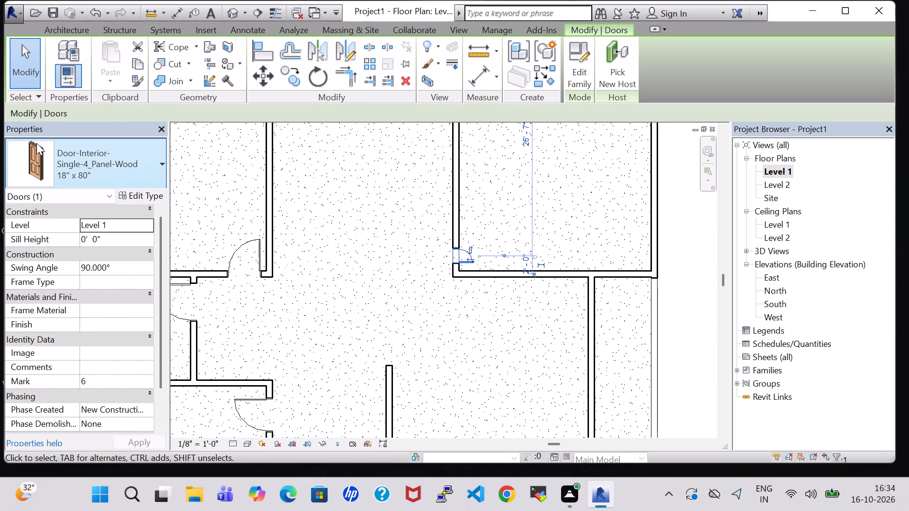
click(149, 167)
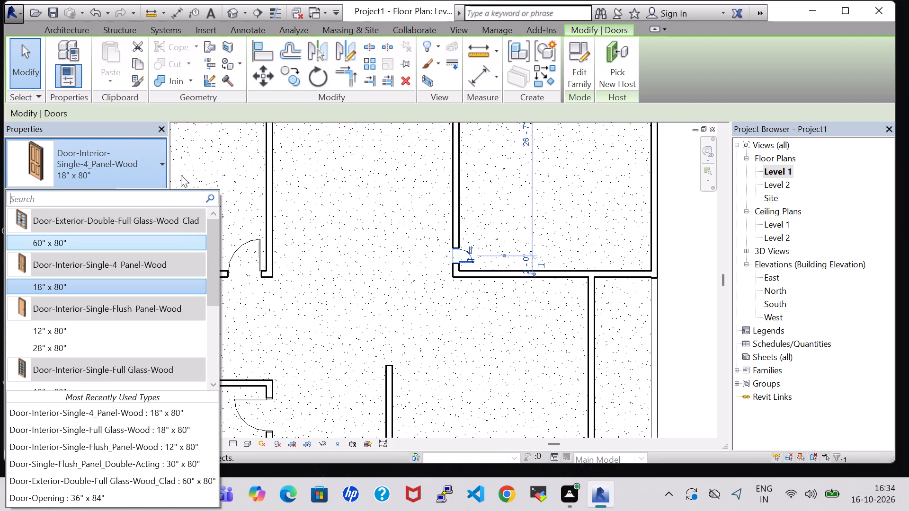
click(129, 112)
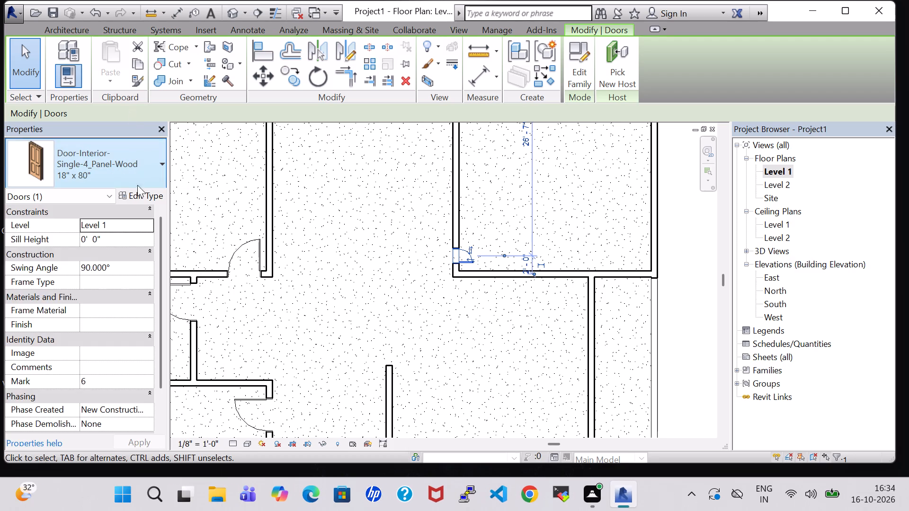
click(137, 196)
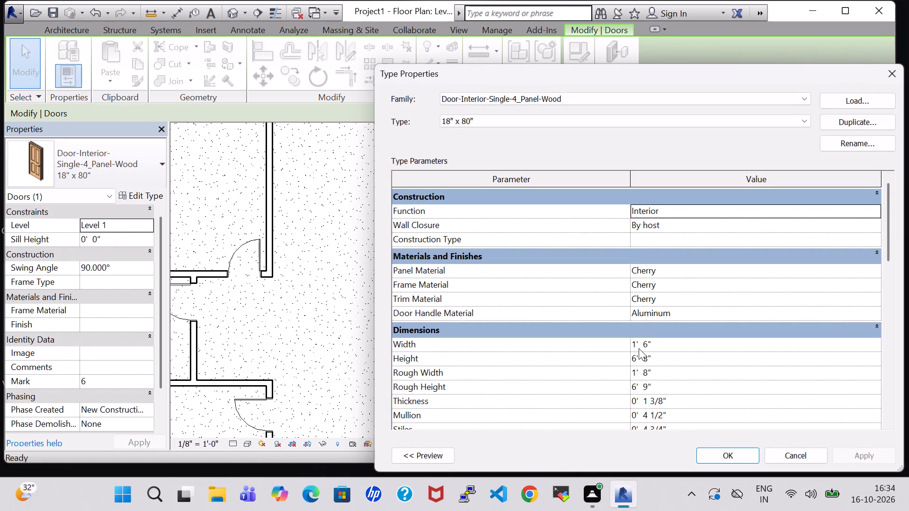
click(638, 346)
key(BackSpace)
key(3)
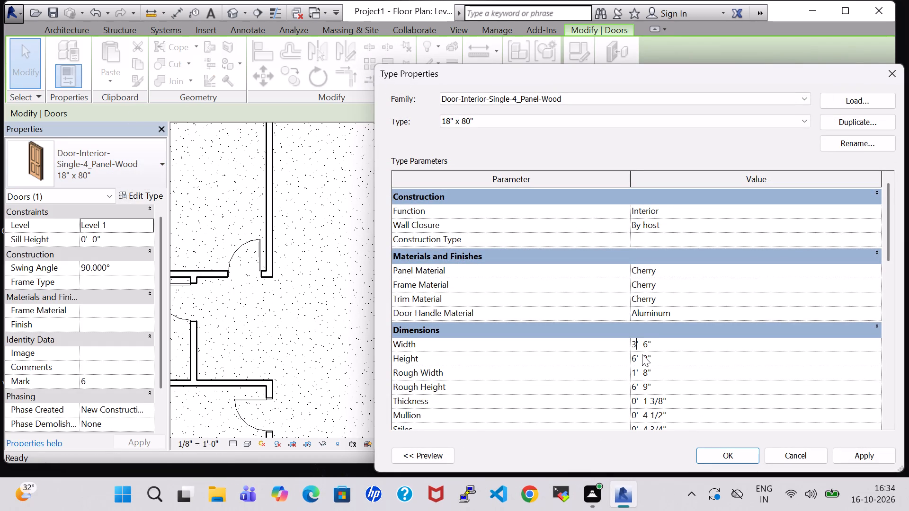
click(869, 459)
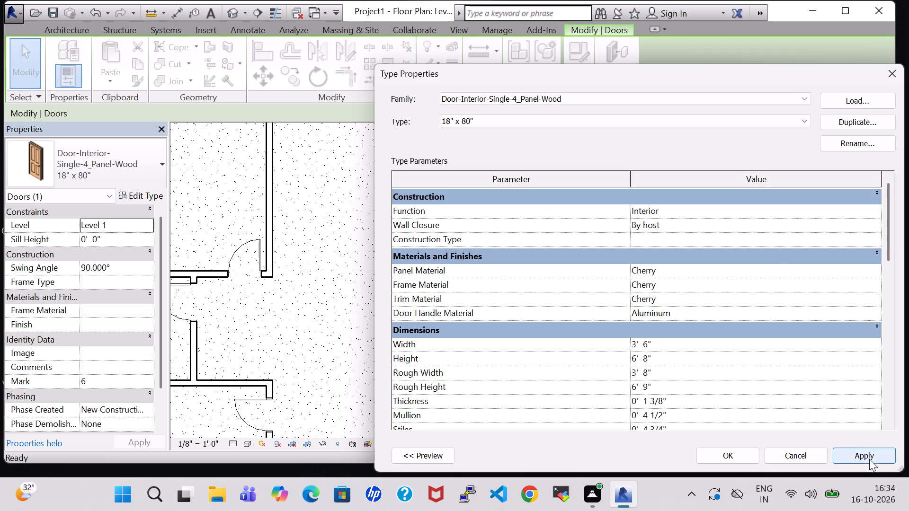
click(703, 325)
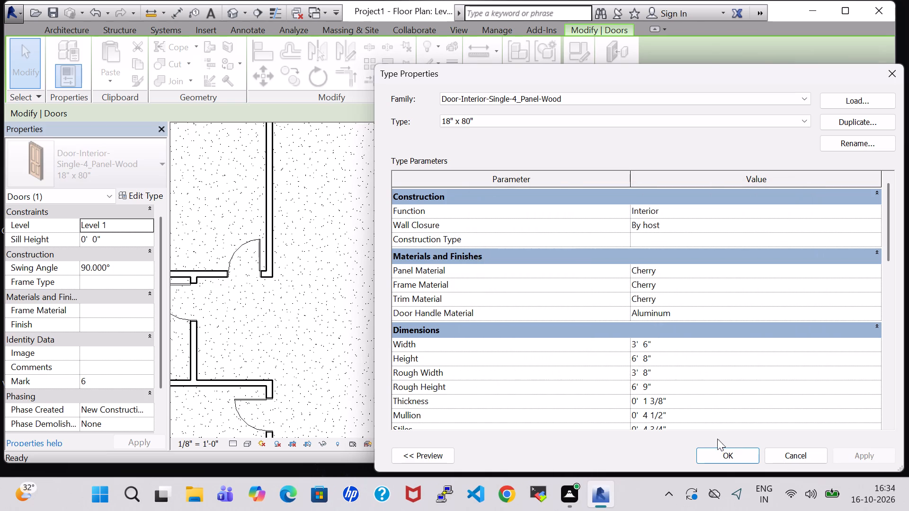
click(720, 462)
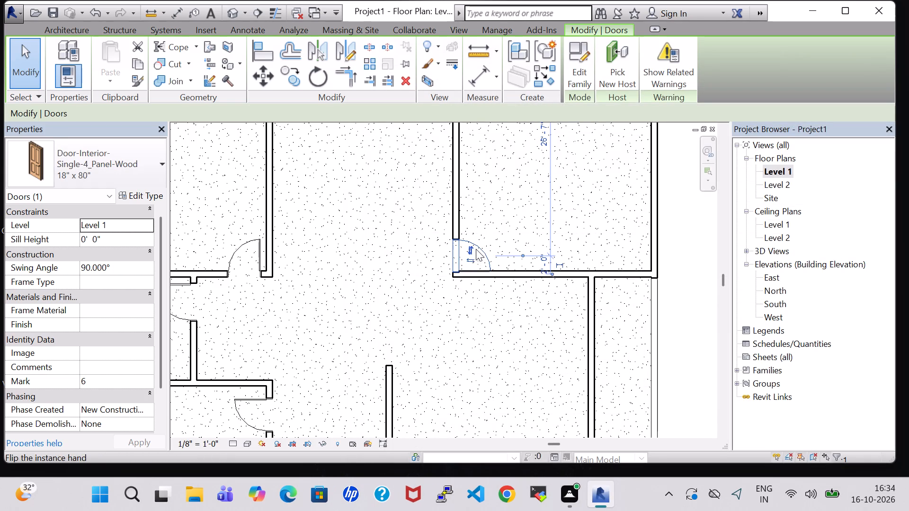
Shift the four-panel door north along its wall to about 3' 4" from the northeast room's south wall.
click(464, 243)
key(Up)
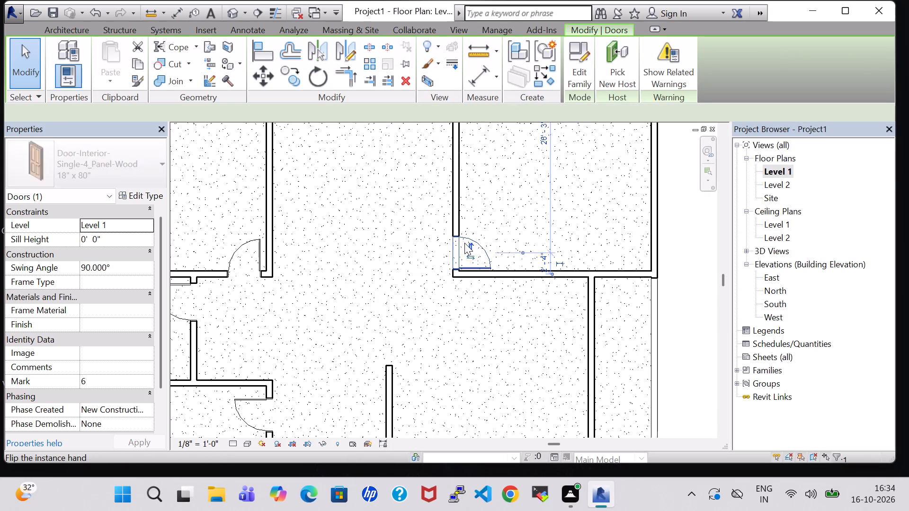
key(Up)
key(Up)
key(Up)
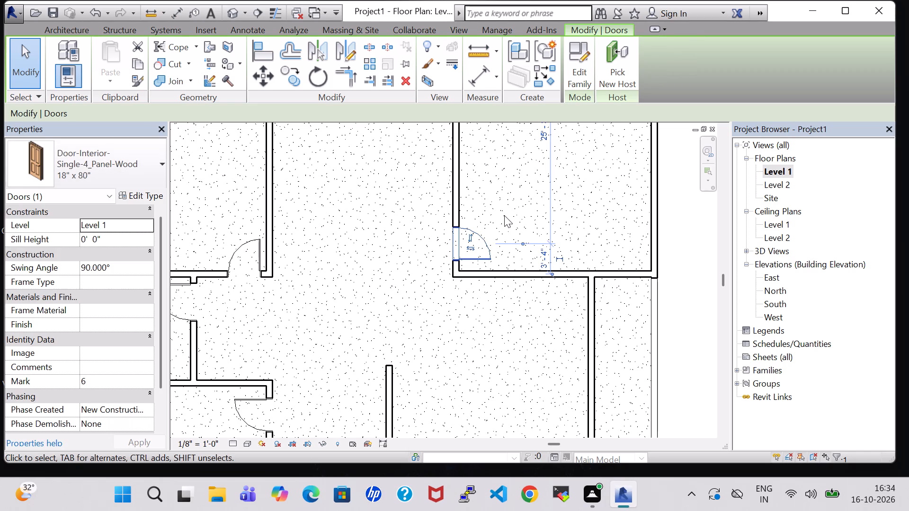
scroll(507, 215, down, 2)
click(674, 317)
Set the width of the 12" x 80" flush-panel wood door type to 3' 0", using the small west room's door.
scroll(674, 316, down, 2)
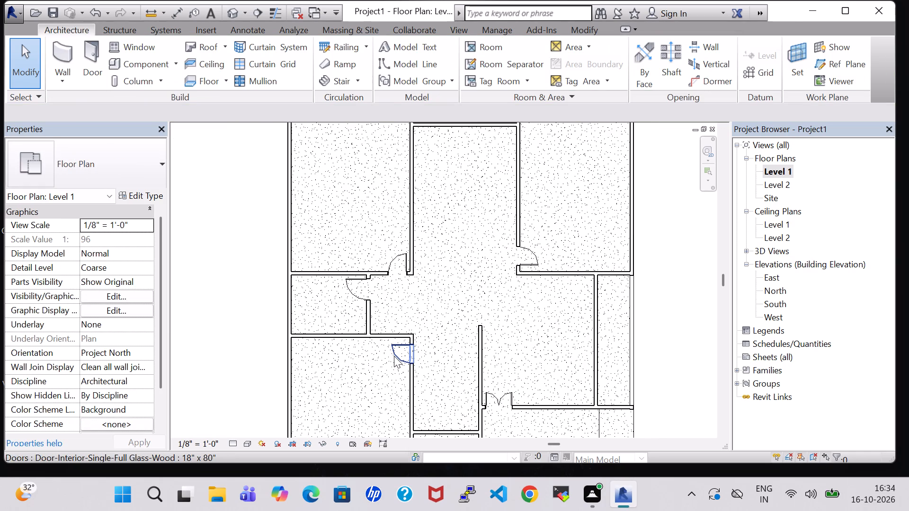
click(358, 293)
click(143, 192)
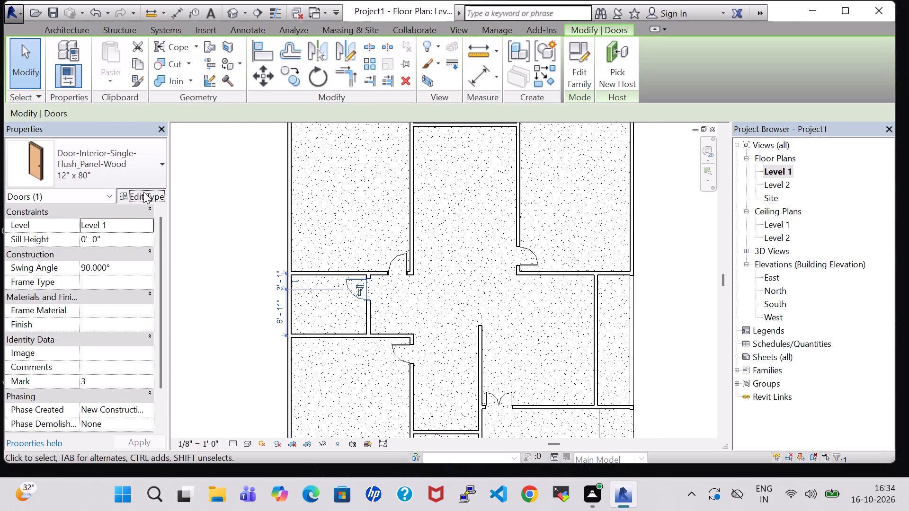
click(636, 340)
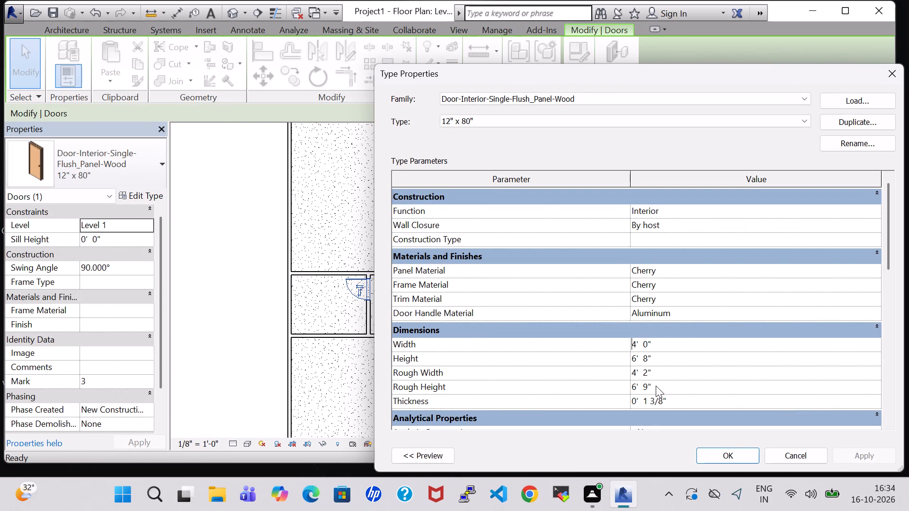
key(Right)
key(BackSpace)
key(3)
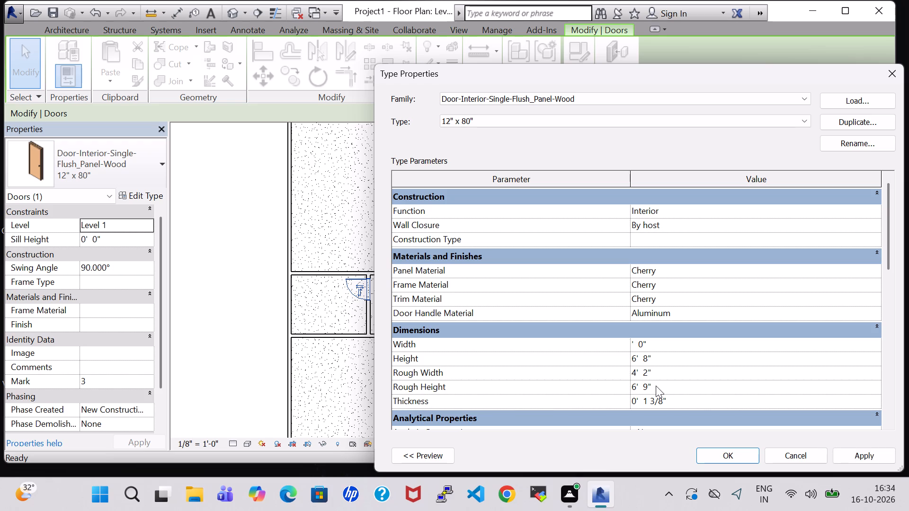
click(856, 455)
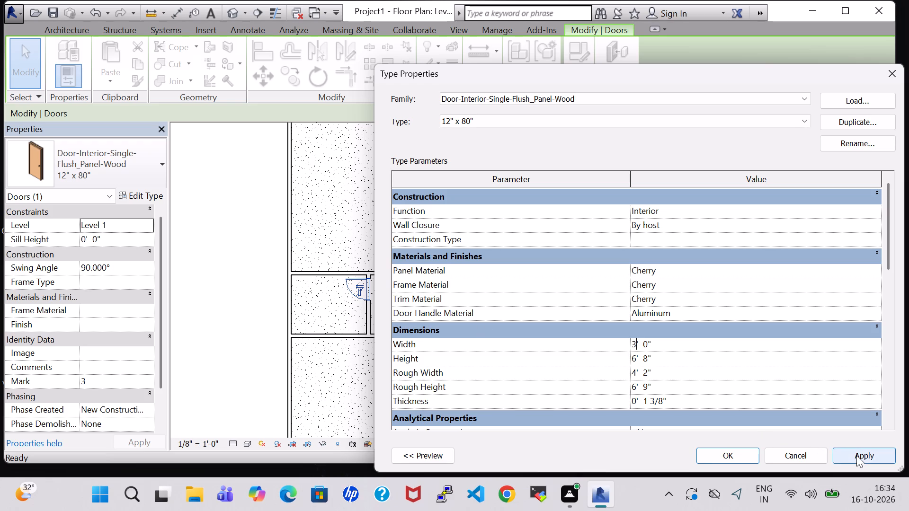
click(748, 451)
click(225, 295)
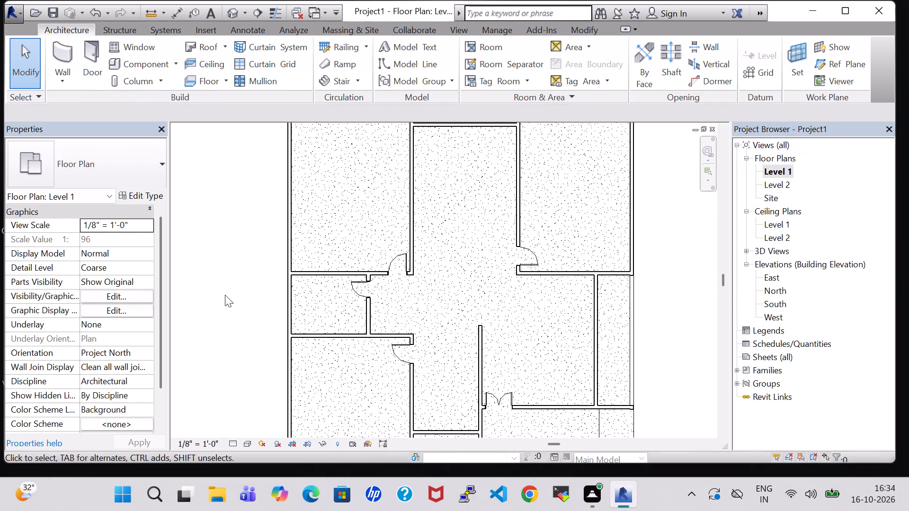
Check the type dimensions of the flush-panel door near the south end of the southwest room's east wall.
scroll(536, 369, down, 2)
middle_drag(631, 350, 621, 310)
click(430, 388)
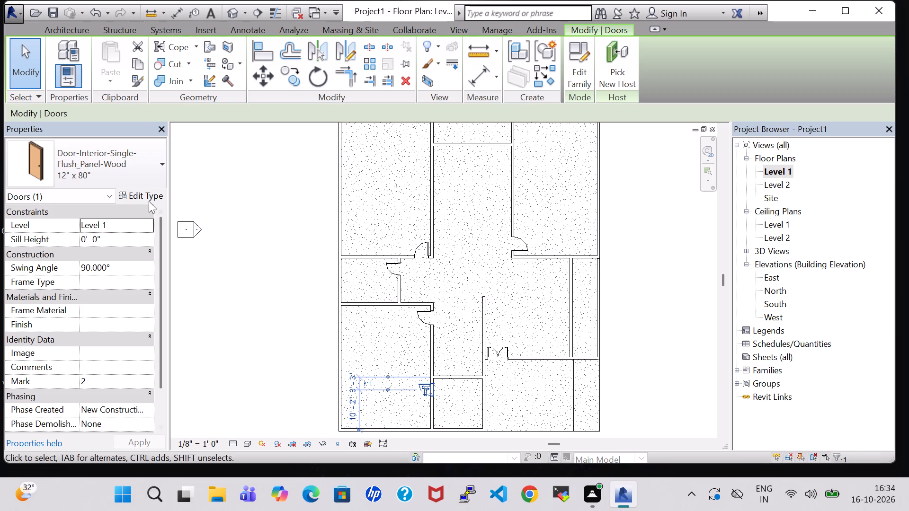
click(146, 196)
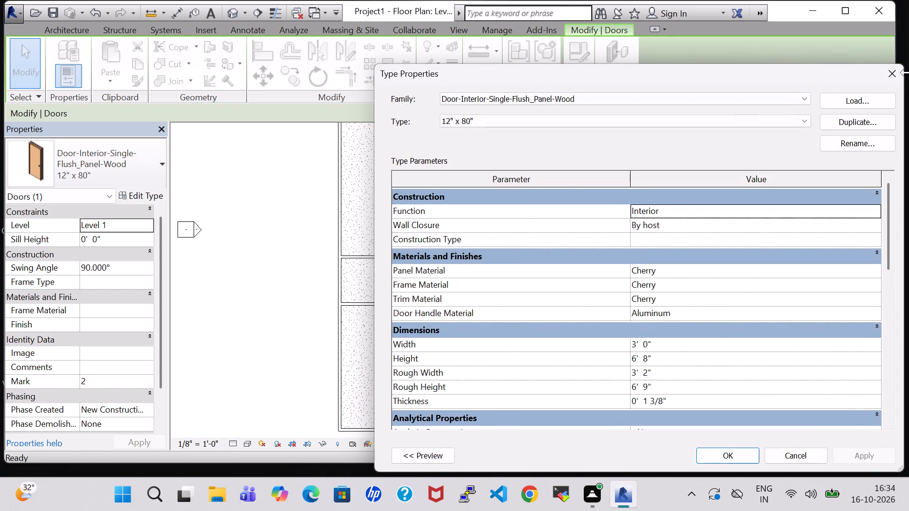
click(893, 79)
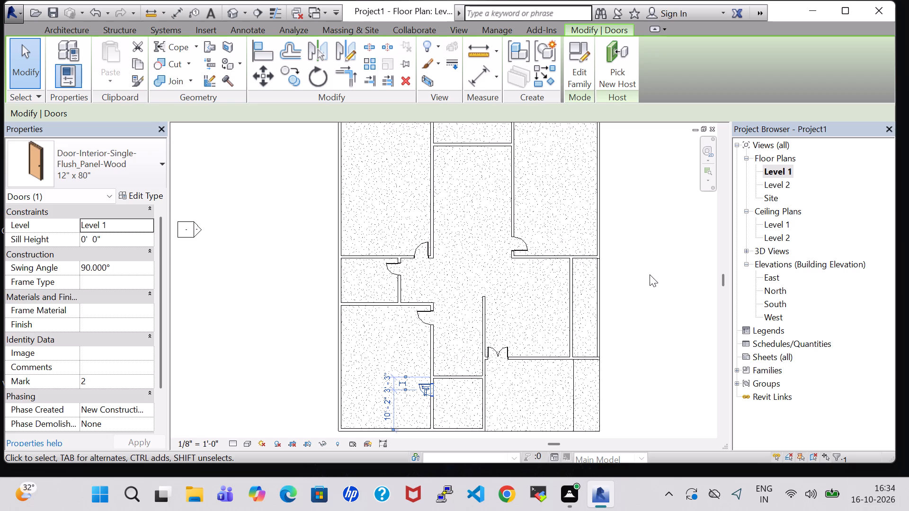
scroll(625, 277, down, 1)
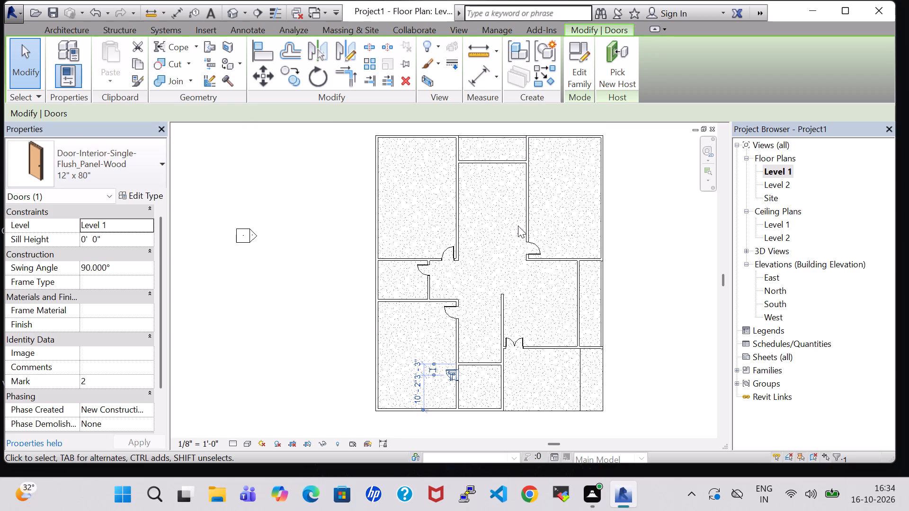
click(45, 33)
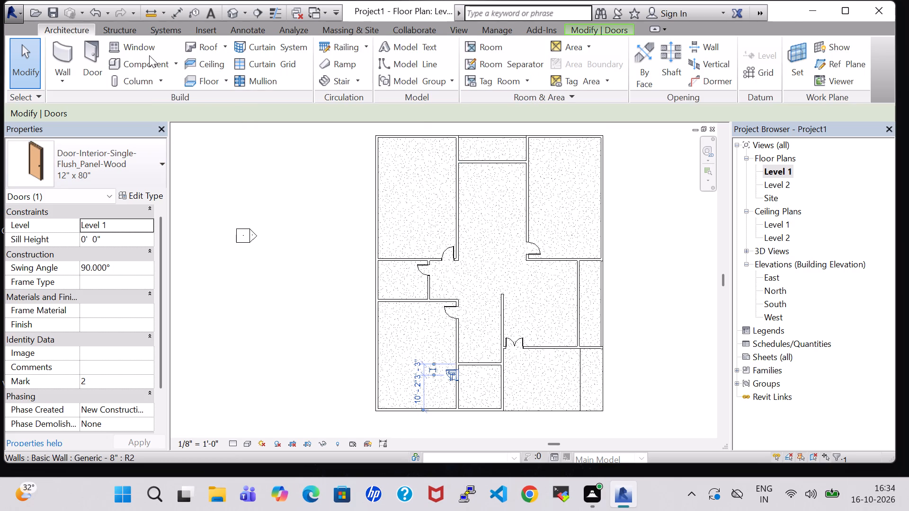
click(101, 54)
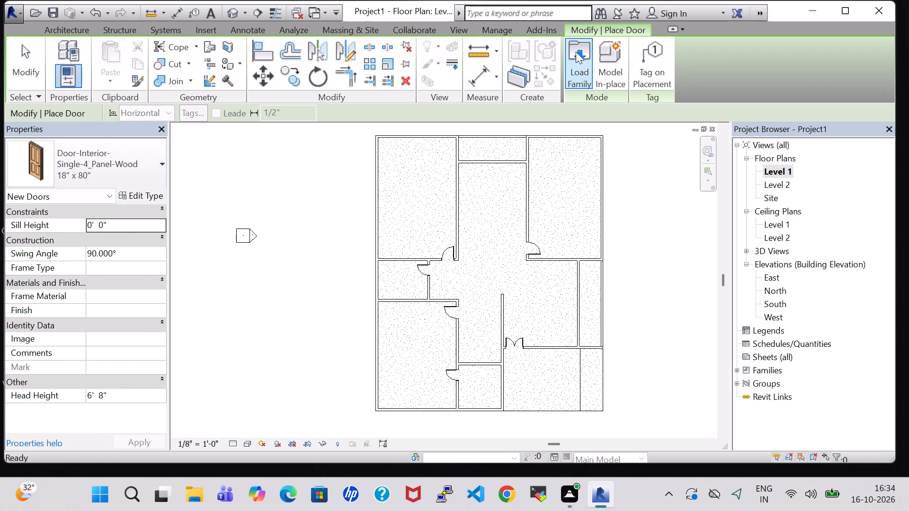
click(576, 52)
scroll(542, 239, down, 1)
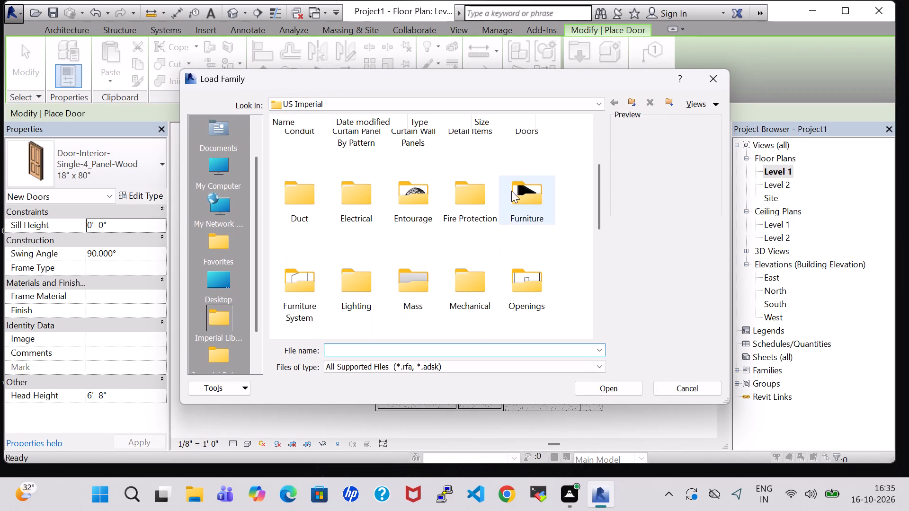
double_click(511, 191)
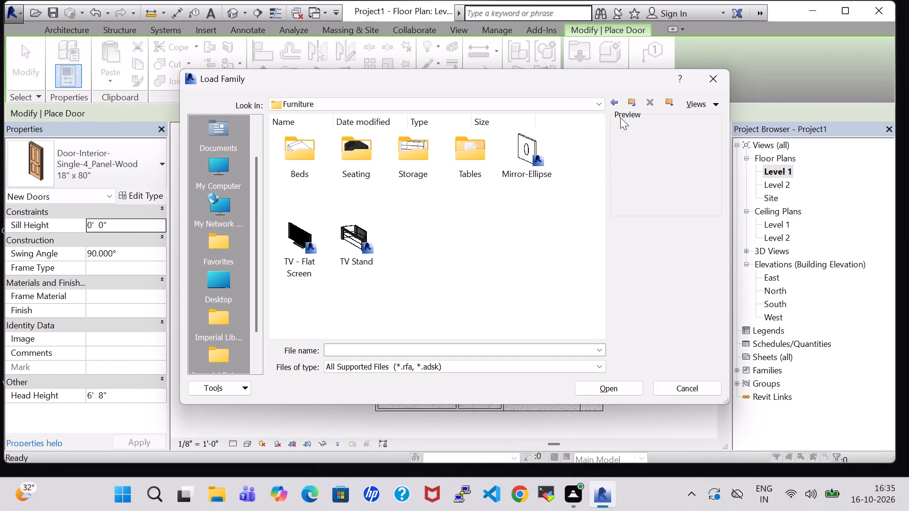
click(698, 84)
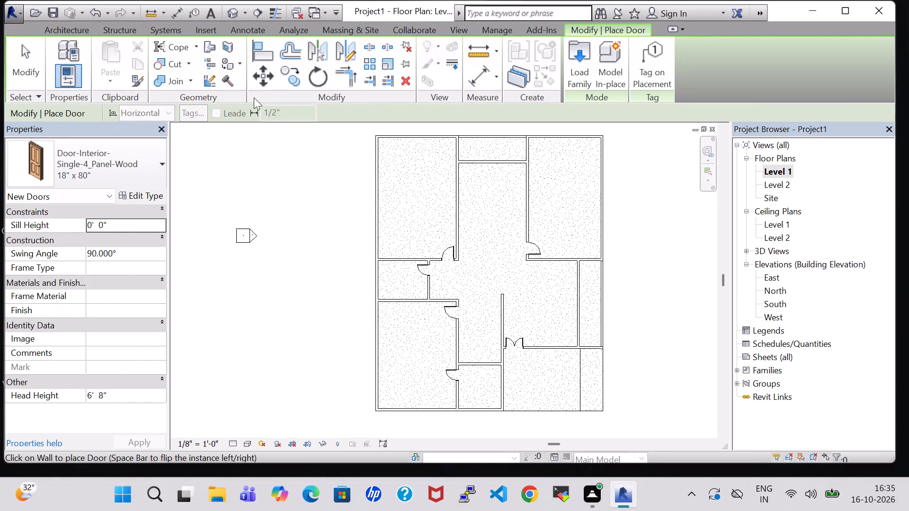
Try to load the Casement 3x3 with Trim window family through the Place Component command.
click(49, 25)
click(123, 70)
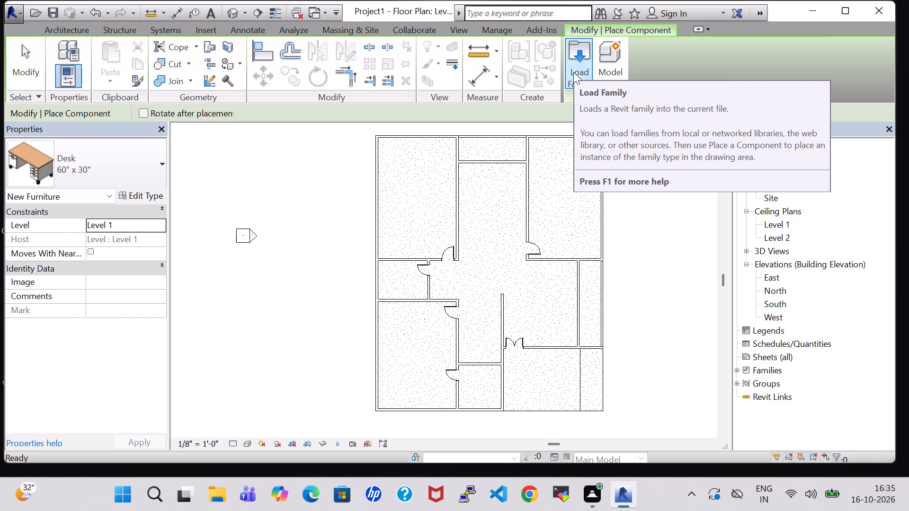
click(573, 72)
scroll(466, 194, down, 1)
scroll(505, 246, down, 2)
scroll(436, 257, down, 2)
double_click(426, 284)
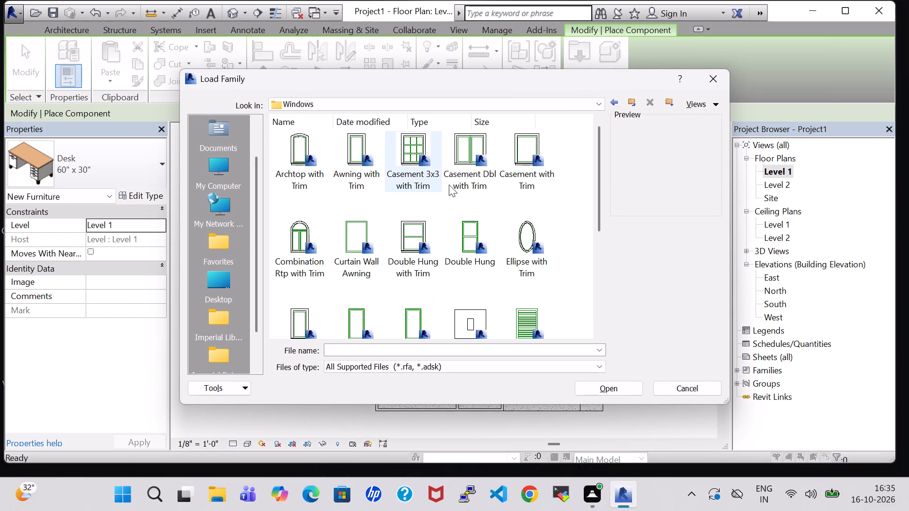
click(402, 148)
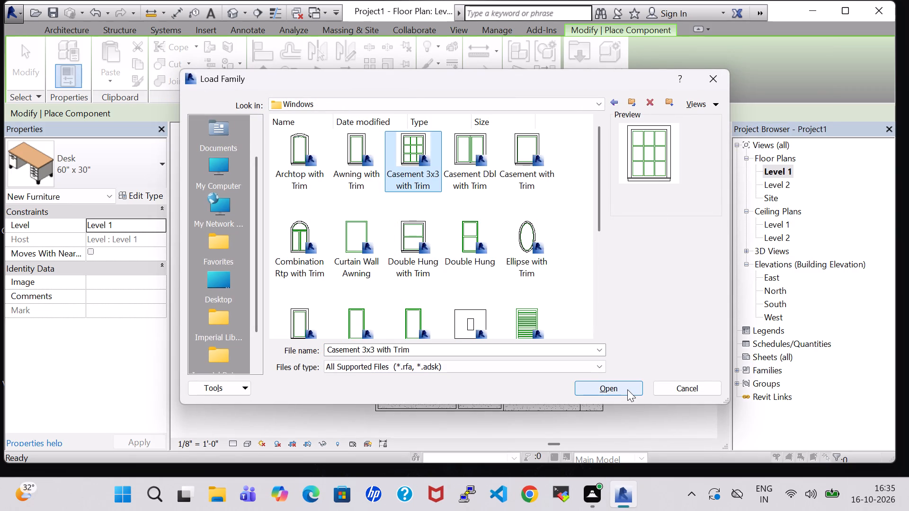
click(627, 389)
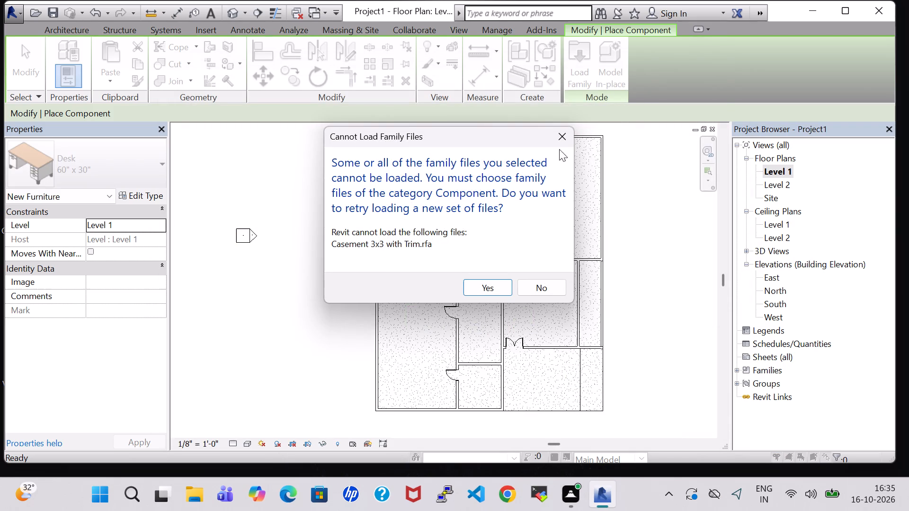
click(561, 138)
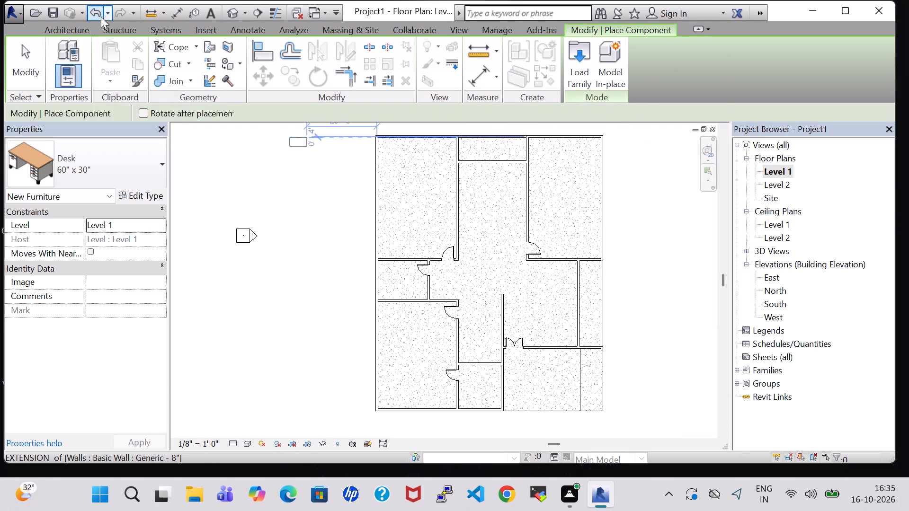
Load the Casement 3x3 with Trim family from the Windows library folder for the Window command.
click(65, 23)
click(65, 26)
click(146, 46)
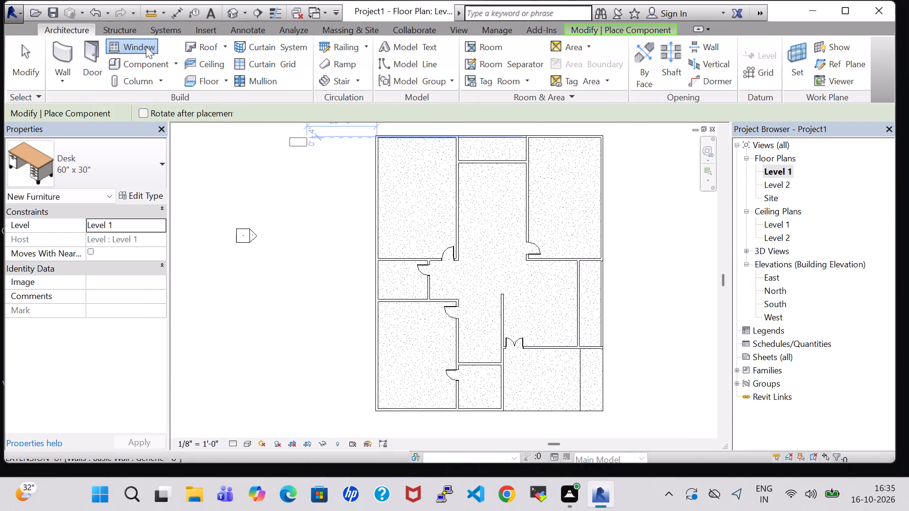
click(582, 75)
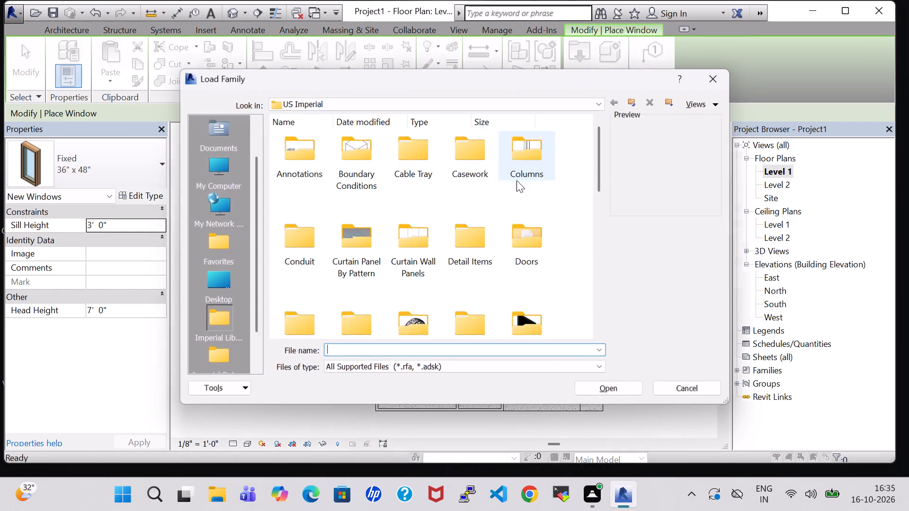
scroll(499, 222, down, 6)
double_click(409, 291)
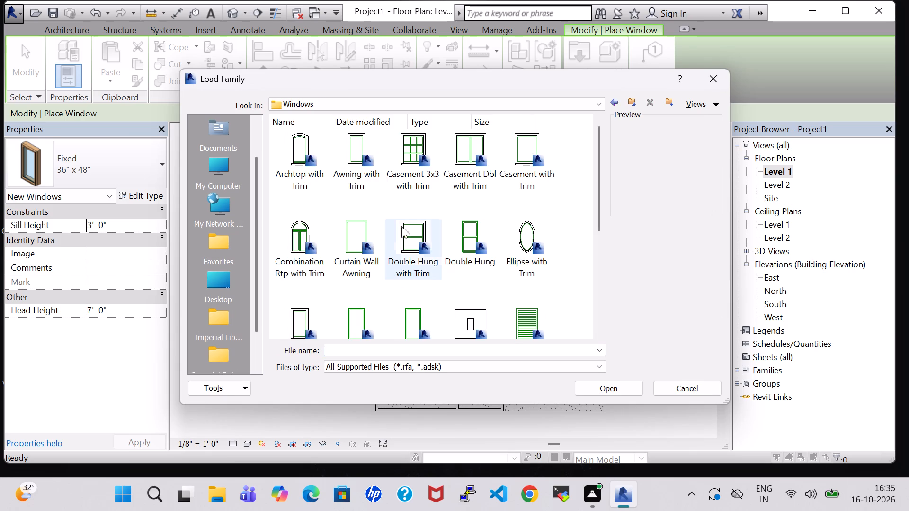
click(419, 160)
click(620, 388)
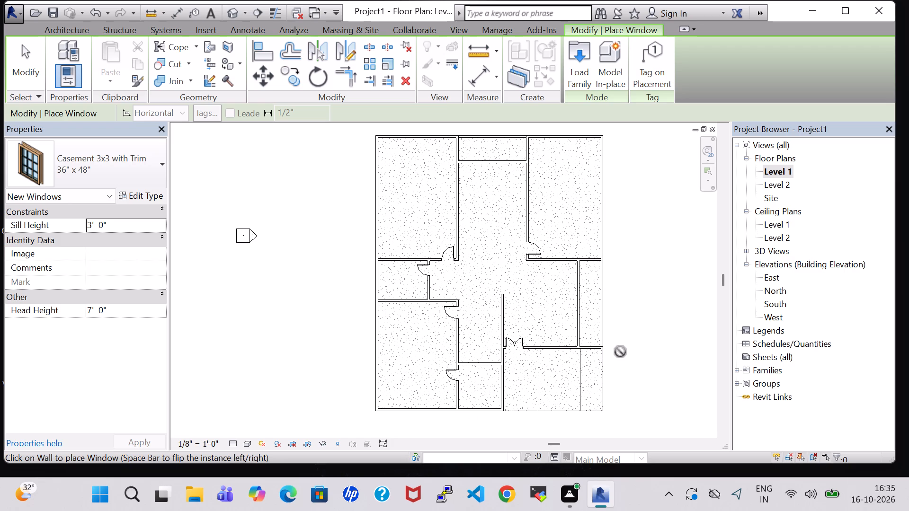
Place a Casement 3x3 with Trim 36" x 48" window in the wall east of the double door, about 11' 1" from the door's centre.
middle_drag(620, 352, 614, 284)
scroll(530, 313, up, 4)
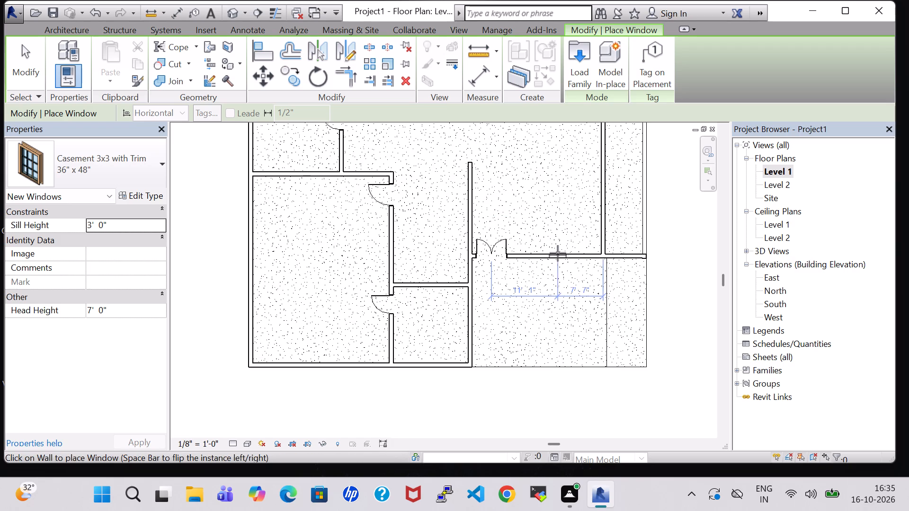
click(558, 259)
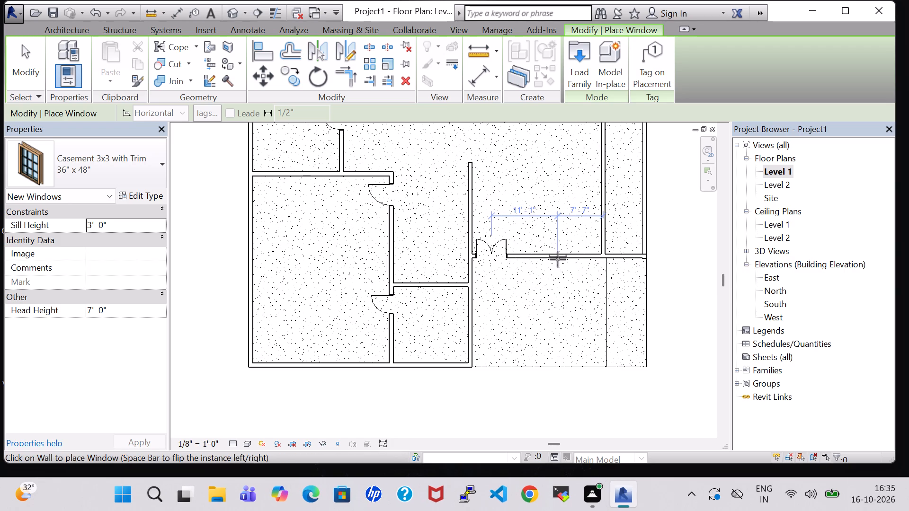
Place 36" x 48" casement windows at the middle of the southwest room's south wall and of its west wall.
middle_drag(560, 270, 529, 370)
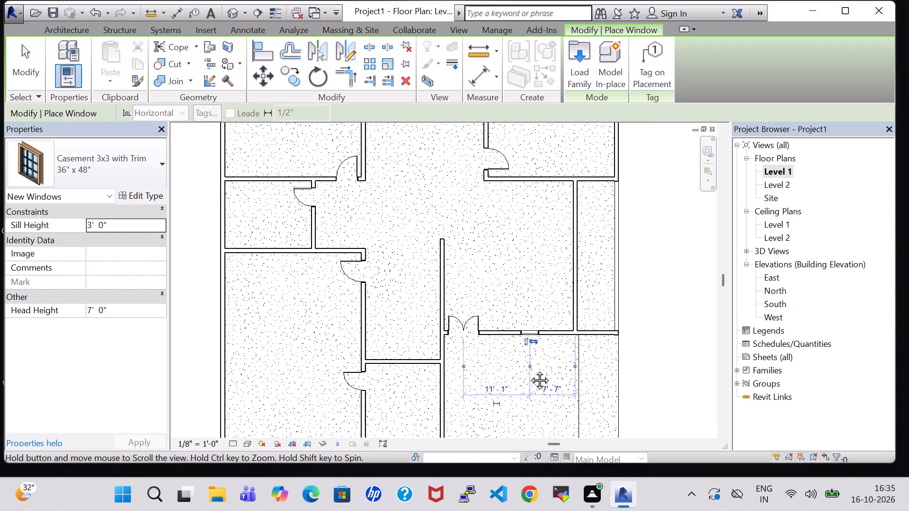
middle_drag(529, 370, 529, 400)
middle_drag(408, 253, 489, 355)
scroll(453, 296, down, 2)
middle_drag(493, 291, 428, 145)
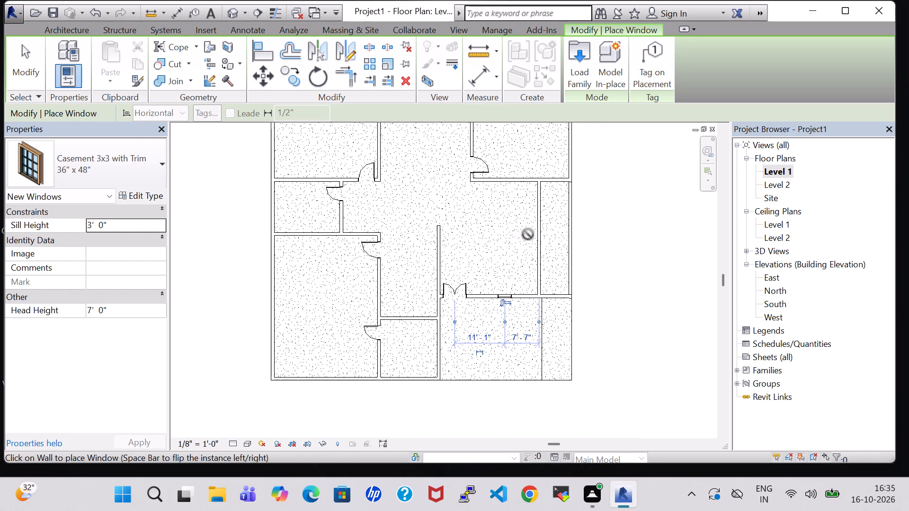
click(323, 384)
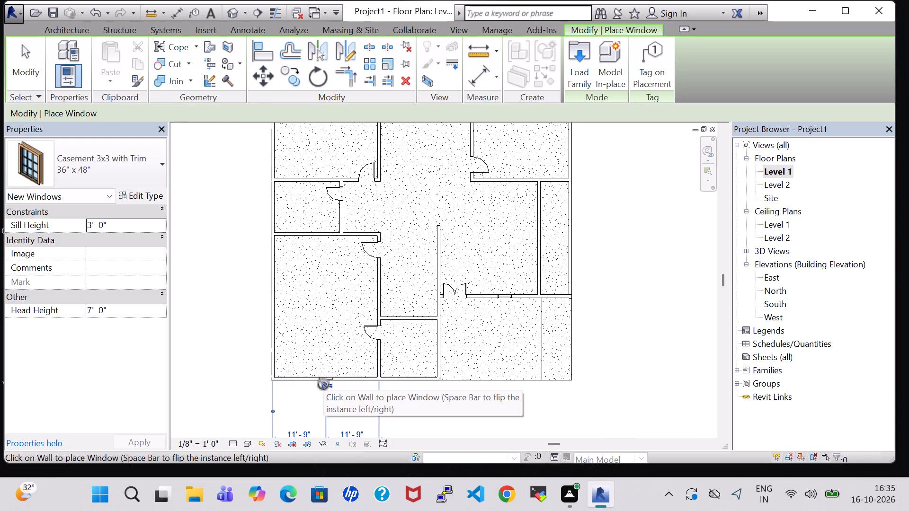
click(272, 306)
Place 36" x 48" casement windows in the northwest room: west wall, about 16' 1" from the north wall, and north wall, centred.
middle_drag(241, 253, 292, 376)
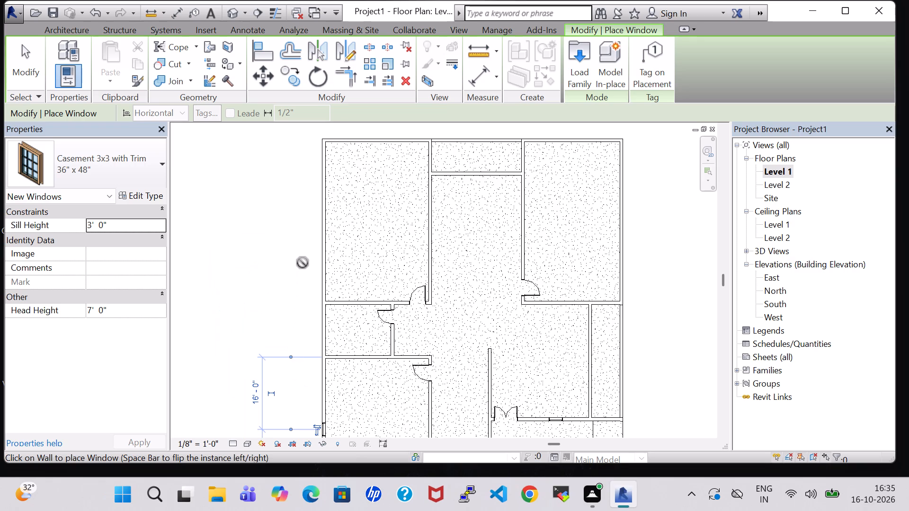
click(318, 213)
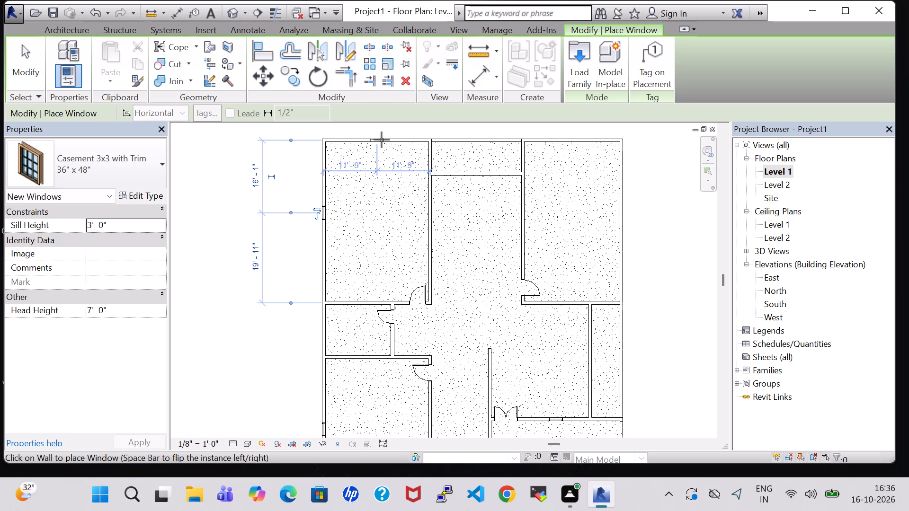
click(381, 139)
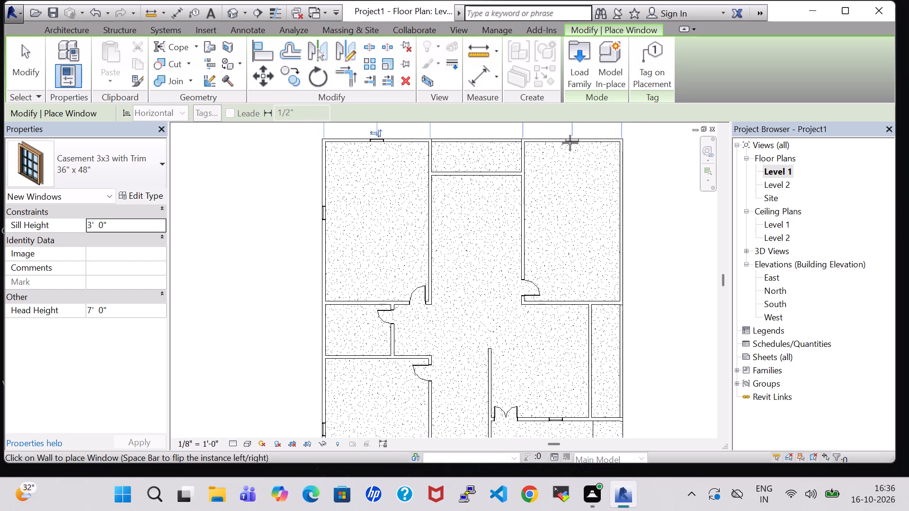
scroll(683, 259, down, 1)
middle_drag(683, 259, 670, 255)
key(Escape)
key(Escape)
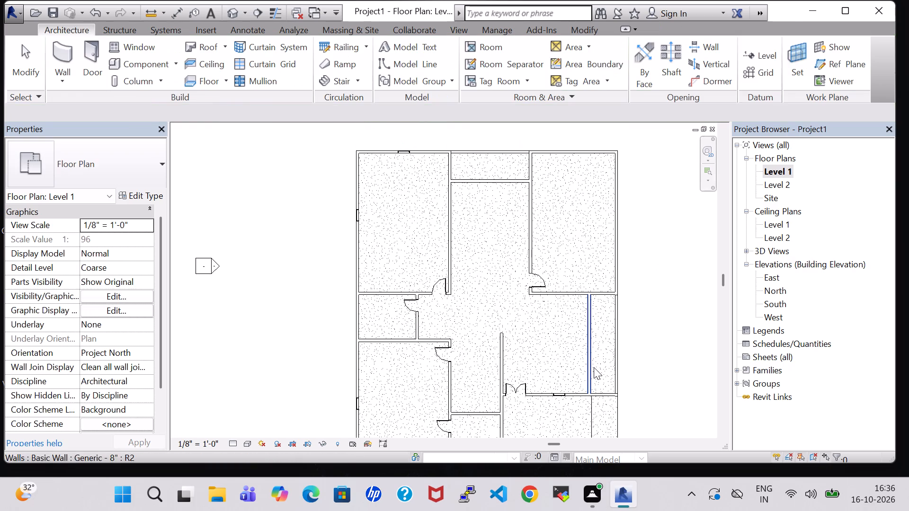
Change the window beside the double door and both northwest room windows to the Casement 3x3 with Trim 36" x 72" type.
click(563, 391)
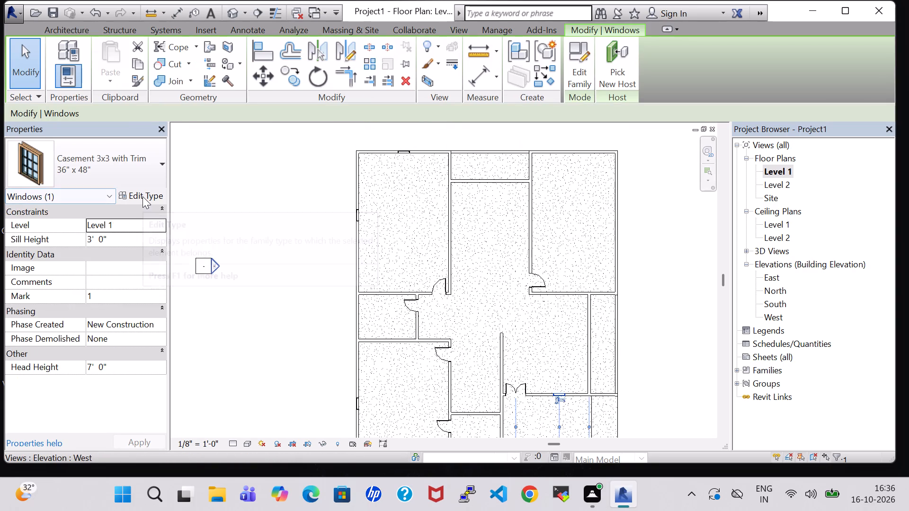
click(143, 178)
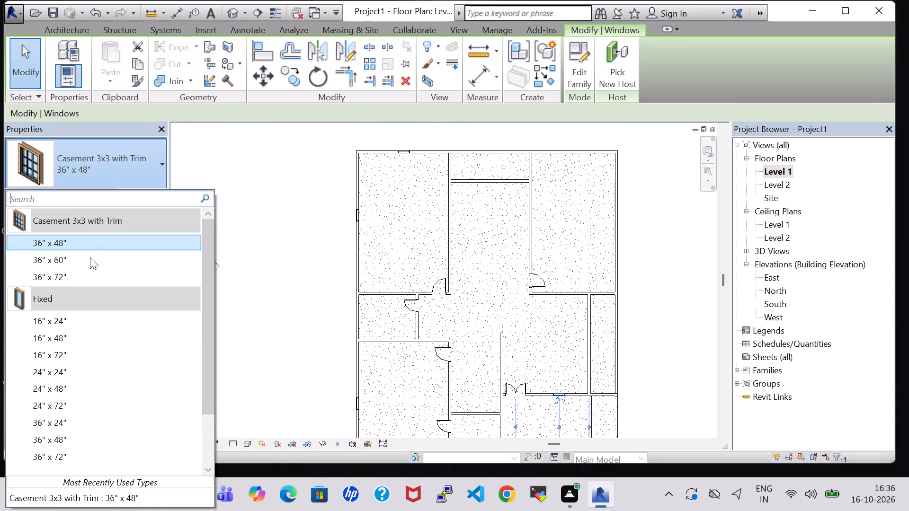
click(87, 280)
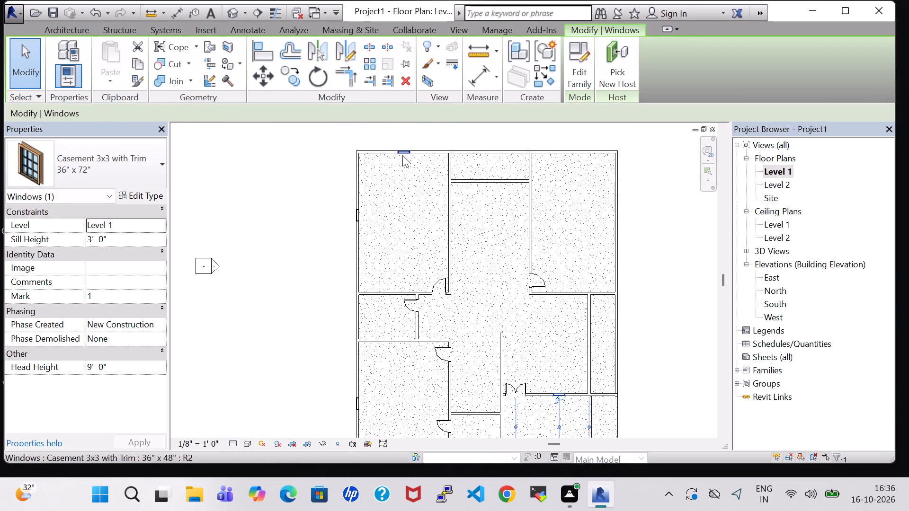
click(401, 153)
click(79, 153)
click(85, 274)
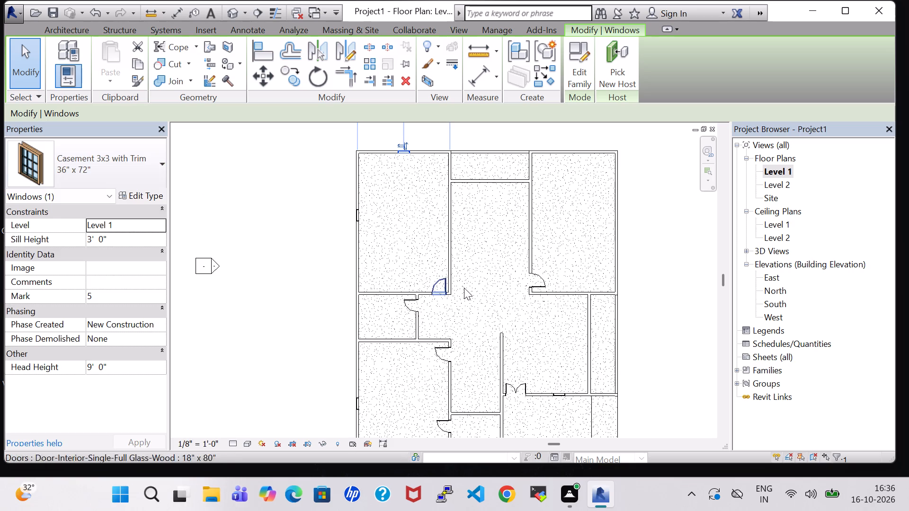
click(358, 220)
click(120, 173)
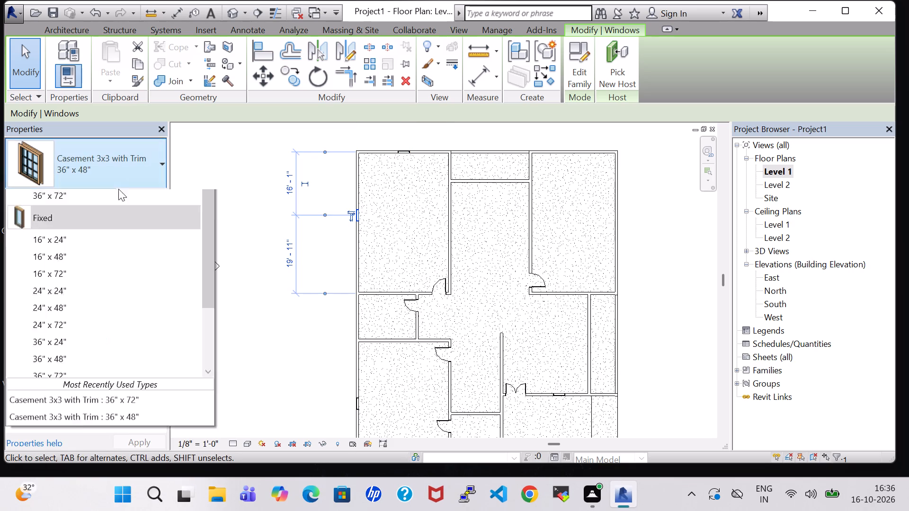
click(89, 279)
Change the southwest room's west and south windows to the Casement 3x3 with Trim 36" x 72" type.
middle_drag(288, 340, 289, 280)
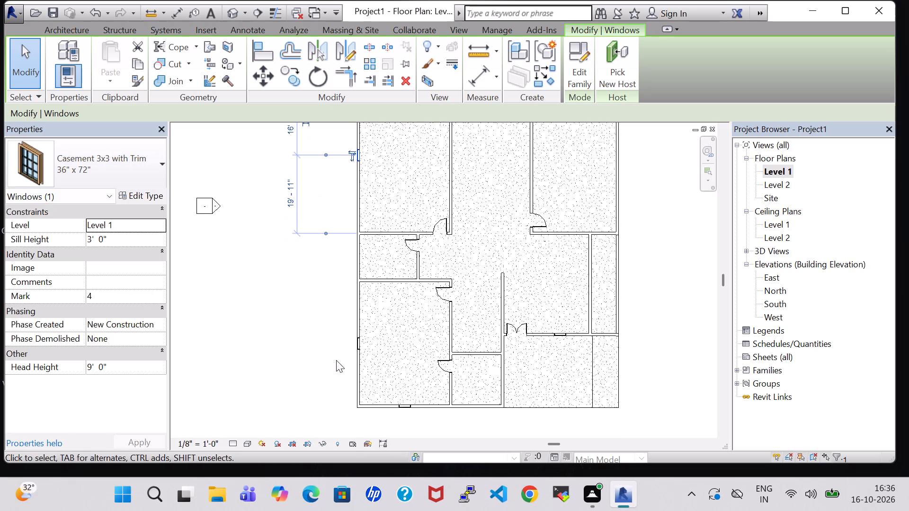
click(362, 343)
click(127, 177)
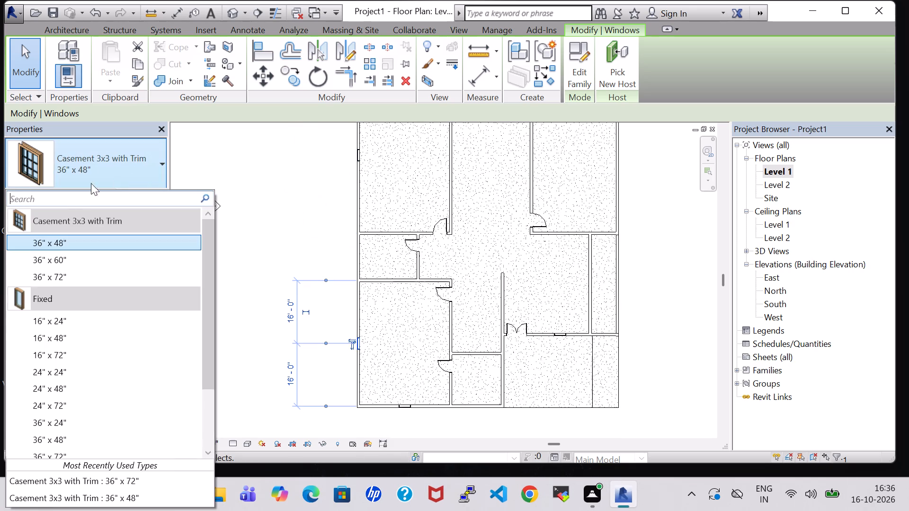
click(46, 282)
click(402, 406)
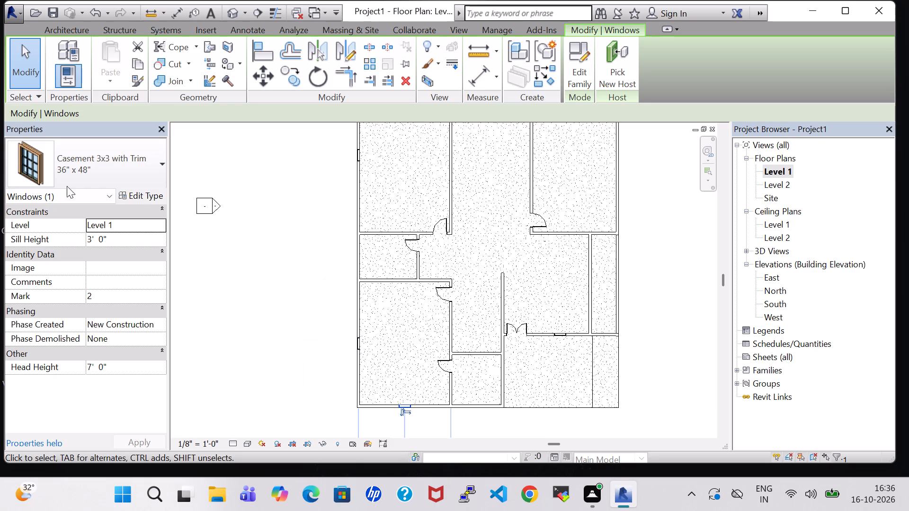
click(66, 154)
click(89, 282)
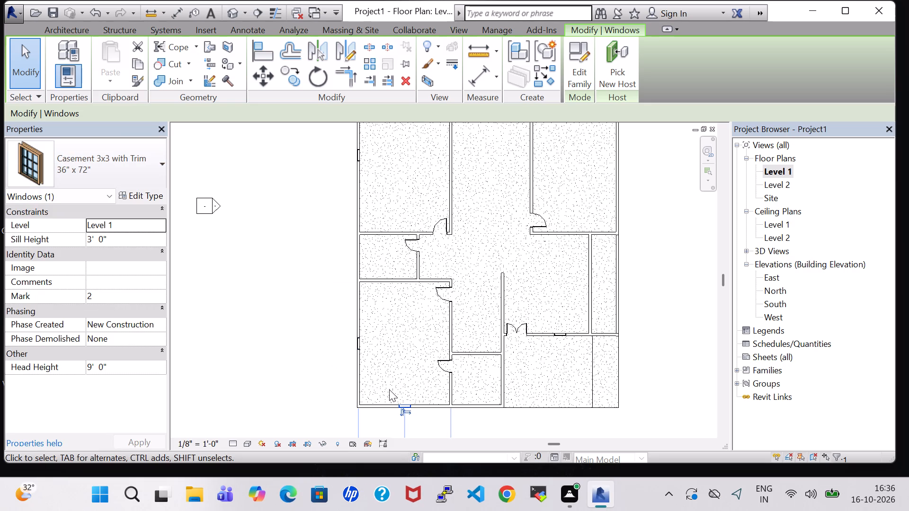
Set the width of the Casement 3x3 with Trim 36" x 72" window type to 5' 0", using the southwest room's south window.
click(145, 195)
scroll(568, 321, down, 1)
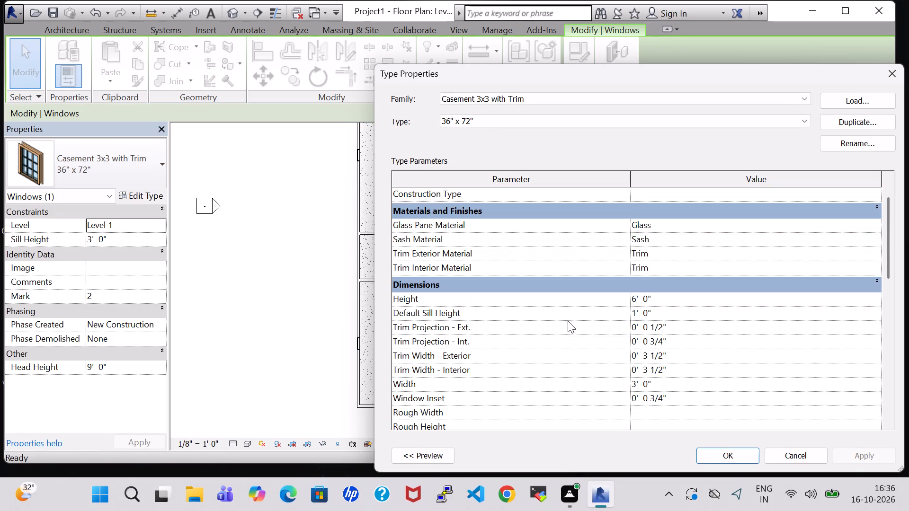
click(636, 383)
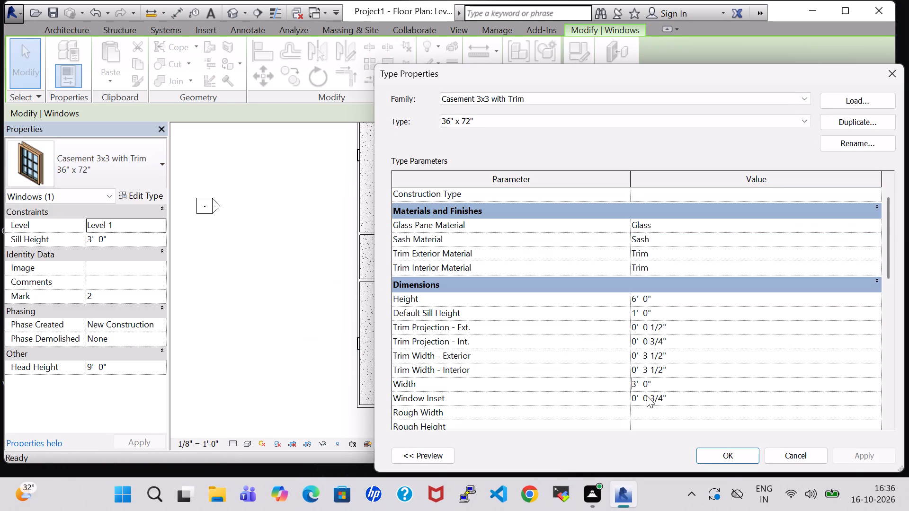
key(Right)
key(BackSpace)
key(5)
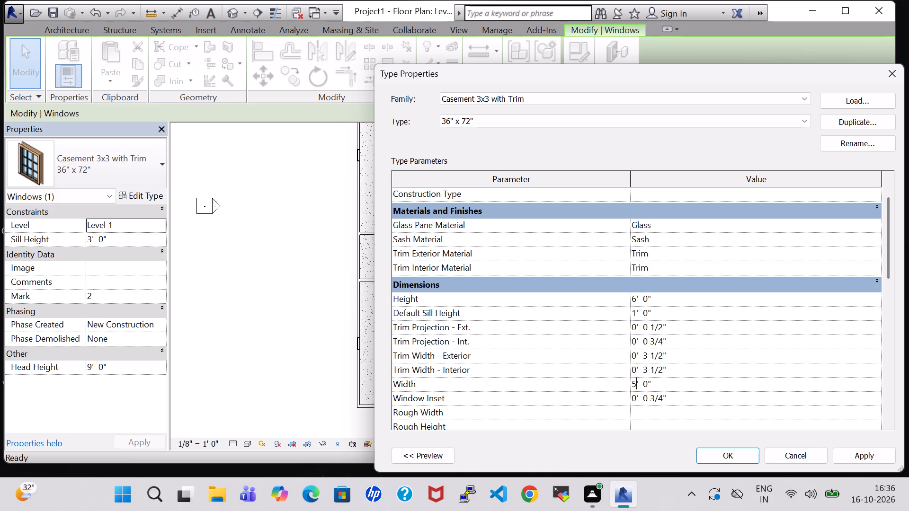
click(874, 450)
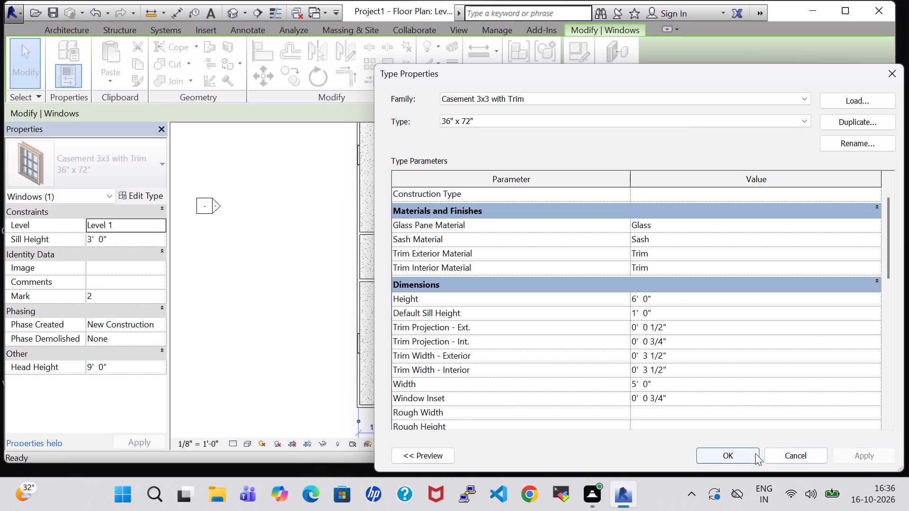
click(755, 453)
click(304, 318)
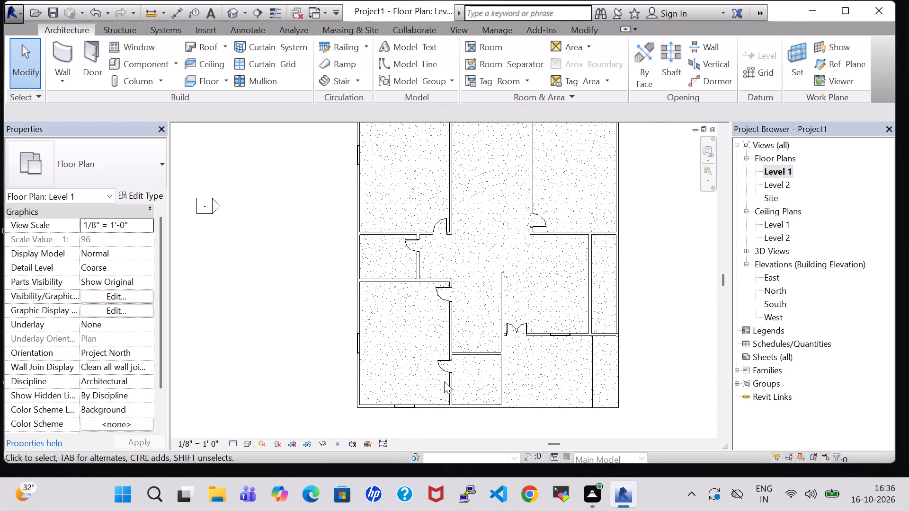
Examine the placed windows and doors from all sides of the building in the 3D view.
click(227, 18)
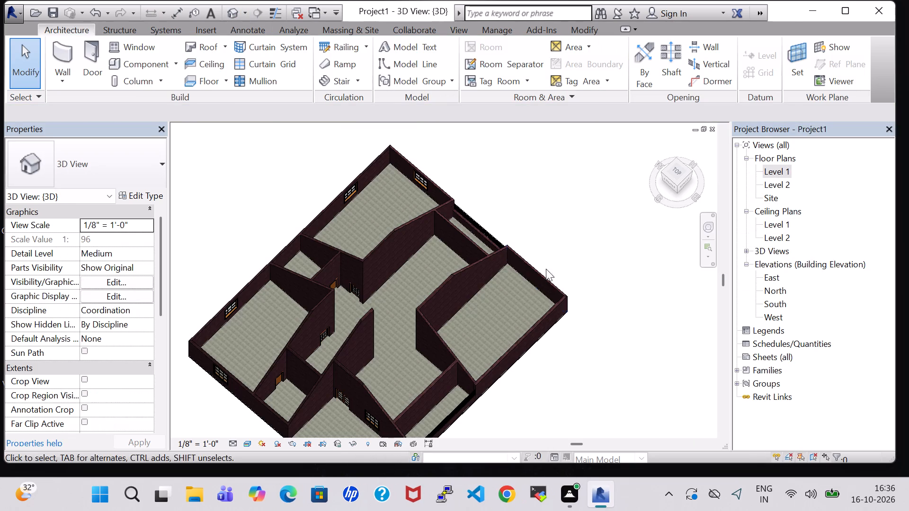
shift+middle_drag(570, 362, 601, 247)
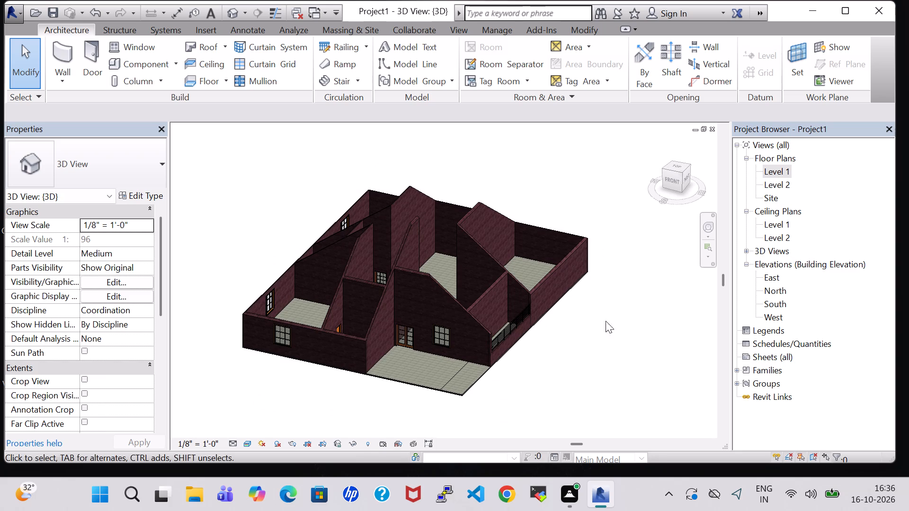
shift+middle_drag(602, 334, 621, 316)
shift+scroll(602, 334, down, 1)
shift+middle_drag(567, 369, 605, 383)
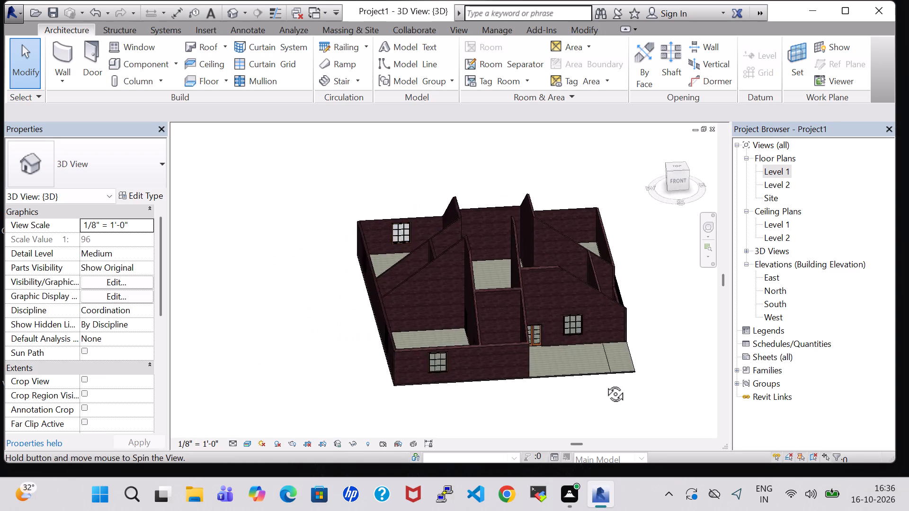
shift+middle_drag(605, 383, 668, 392)
middle_drag(548, 399, 594, 401)
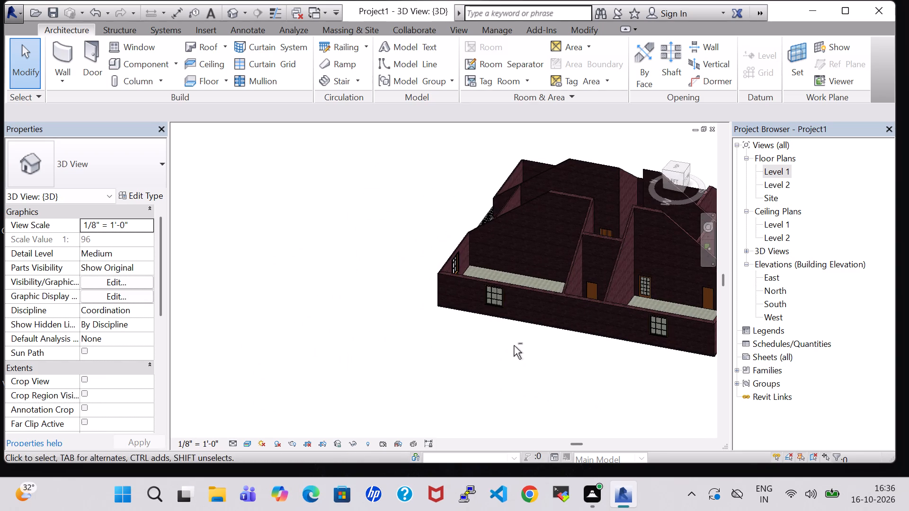
shift+middle_drag(514, 345, 672, 358)
shift+middle_drag(481, 301, 635, 295)
shift+middle_drag(393, 318, 425, 321)
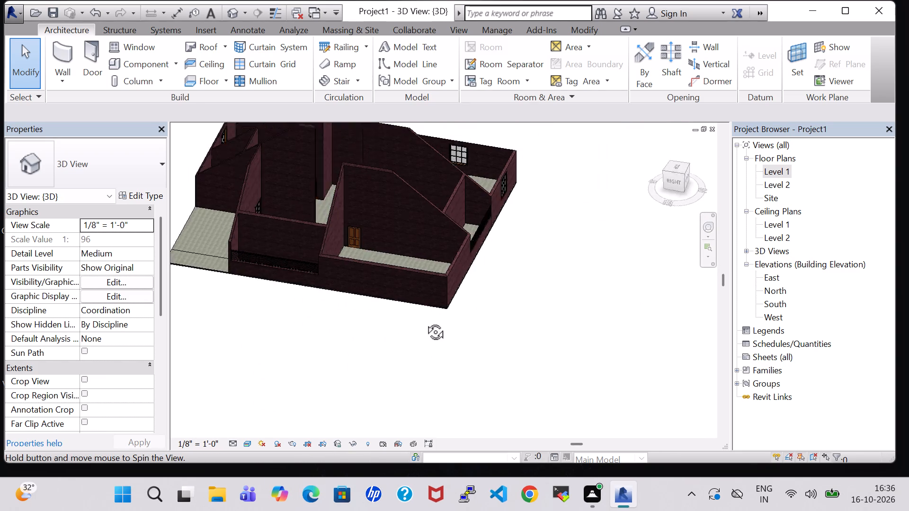
shift+middle_drag(425, 321, 577, 277)
shift+middle_drag(582, 337, 600, 342)
From the Level 1 floor plan, load the Transom with Trim window family from the US Imperial library's Windows folder.
double_click(780, 173)
scroll(492, 236, down, 2)
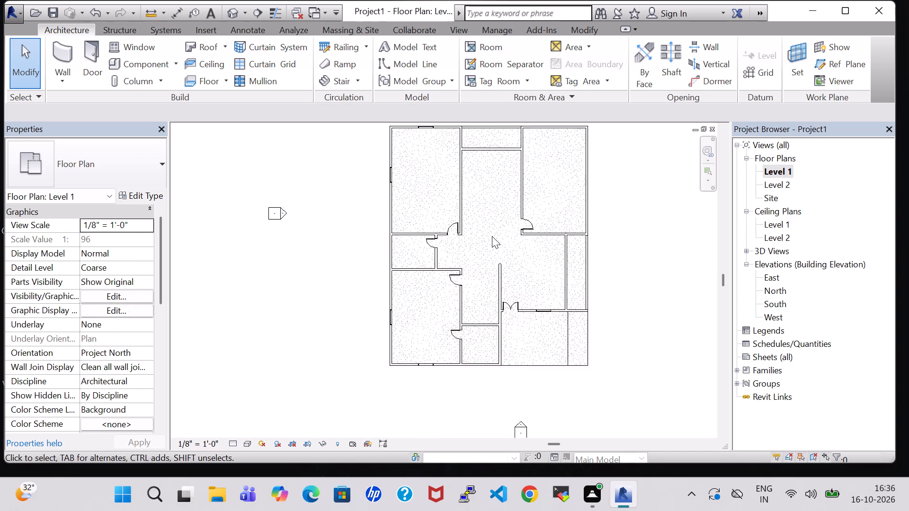
scroll(492, 236, down, 1)
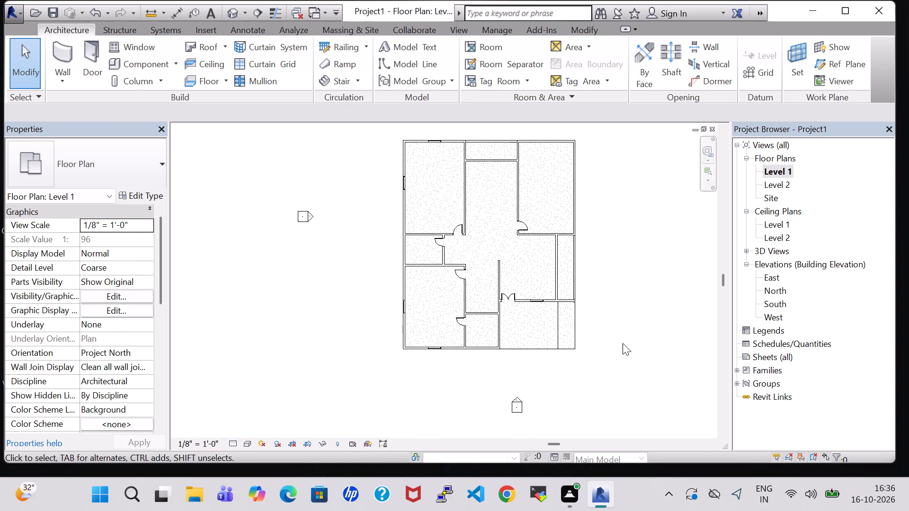
click(140, 49)
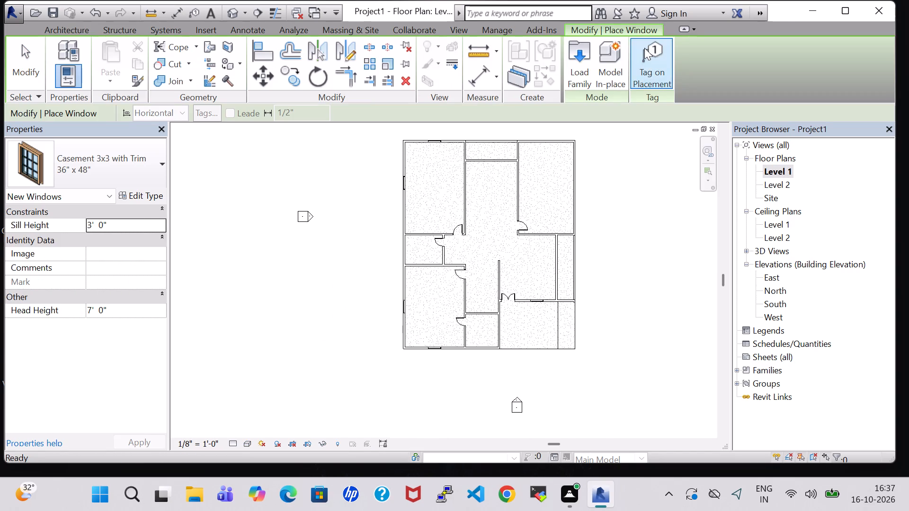
click(577, 51)
scroll(540, 234, down, 2)
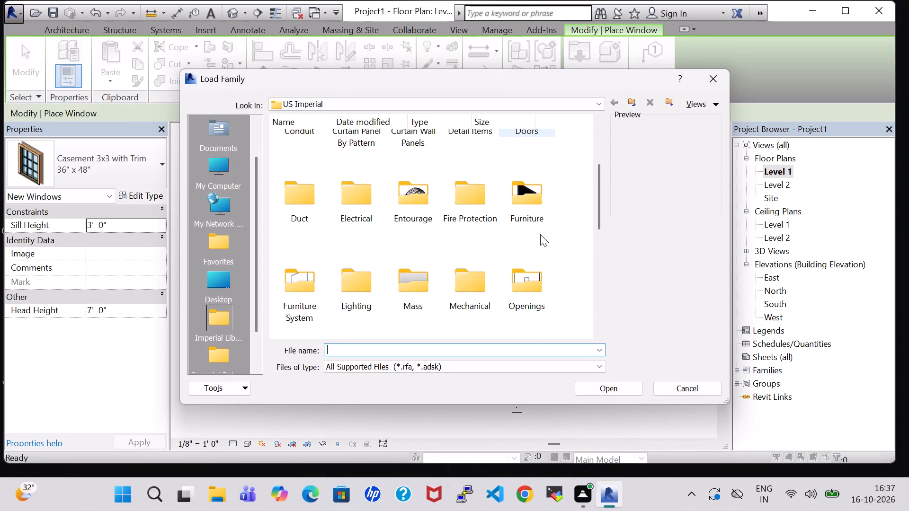
scroll(540, 234, down, 5)
double_click(403, 284)
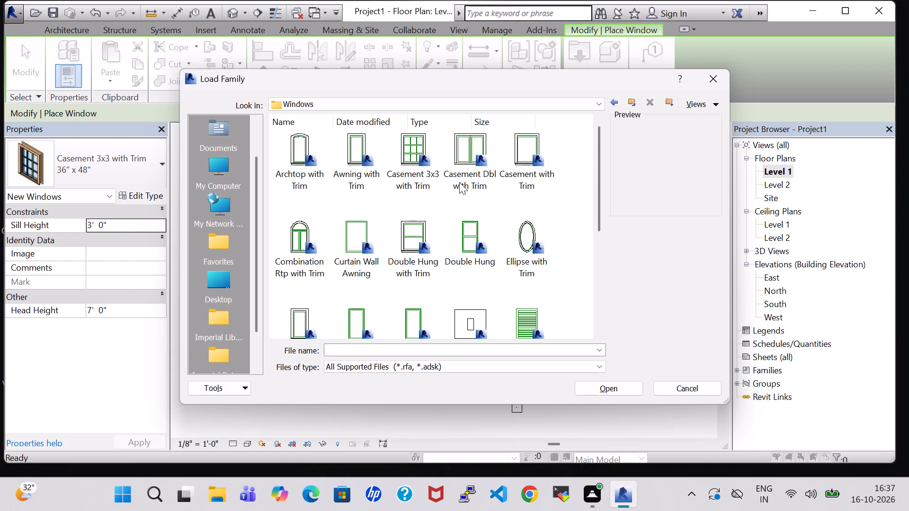
scroll(474, 208, down, 3)
click(450, 208)
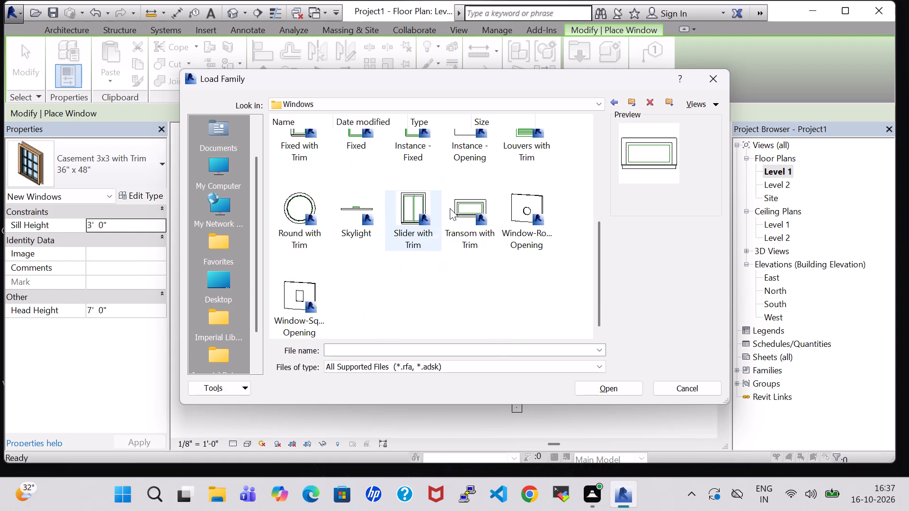
click(606, 394)
Place Transom with Trim 24" x 24" windows centred in the small south room's south wall and the small west room's west wall.
scroll(463, 360, up, 6)
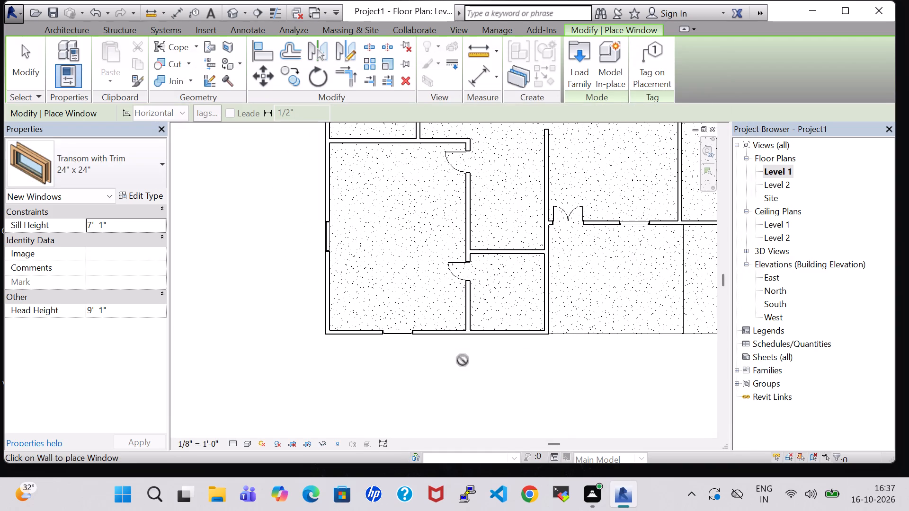
click(506, 332)
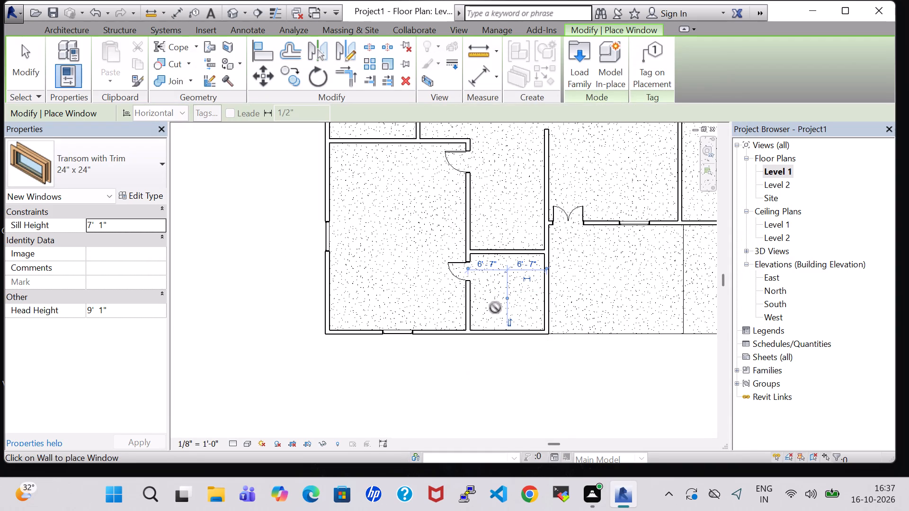
scroll(496, 304, down, 3)
middle_drag(430, 278, 454, 341)
scroll(448, 331, up, 2)
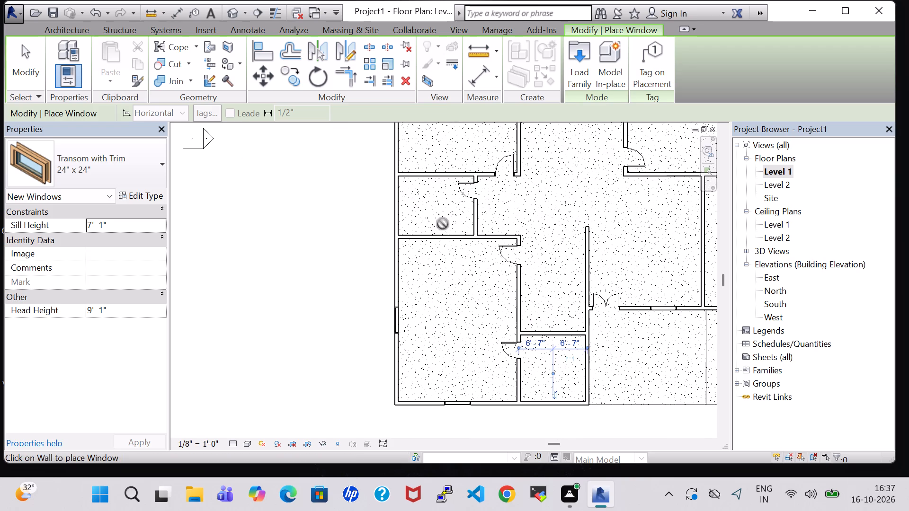
click(395, 205)
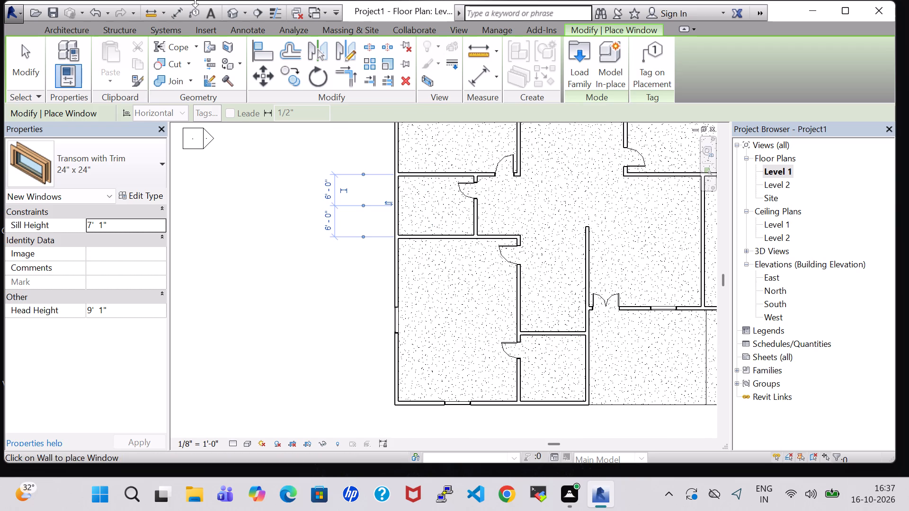
Examine the transom windows and the building's outer walls from several sides in the 3D view.
click(227, 14)
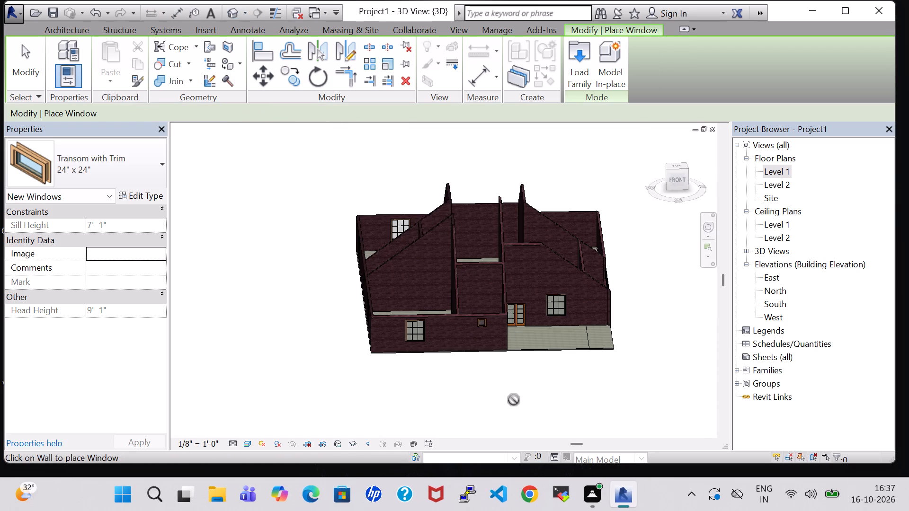
scroll(514, 400, up, 5)
scroll(482, 352, up, 6)
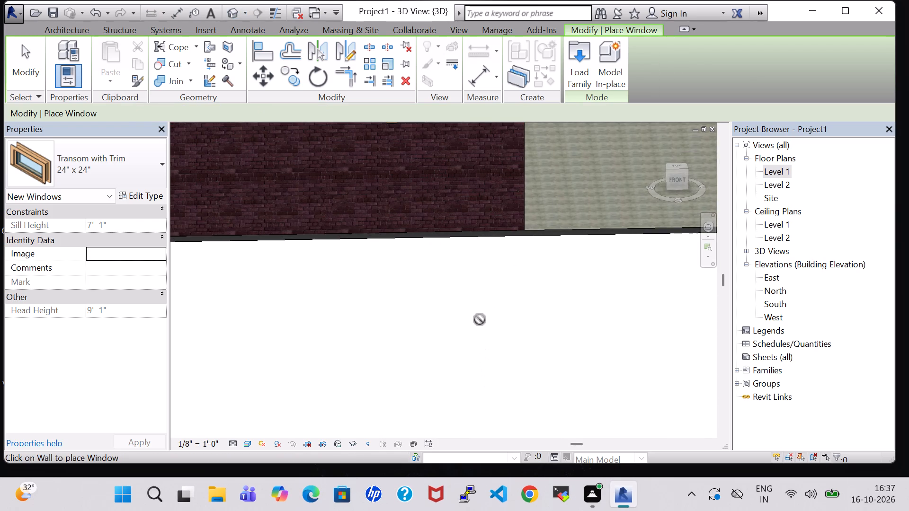
middle_drag(478, 300, 488, 379)
shift+middle_drag(406, 378, 411, 377)
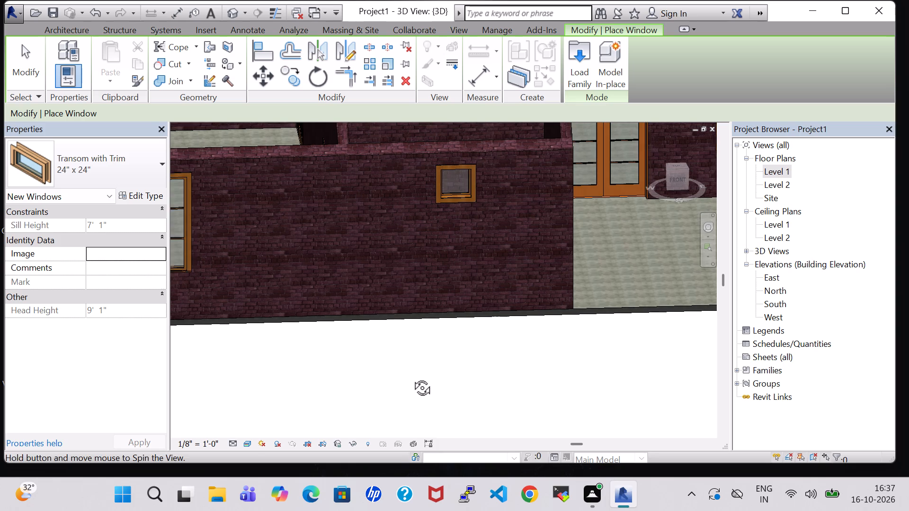
shift+middle_drag(411, 377, 490, 379)
scroll(542, 273, down, 6)
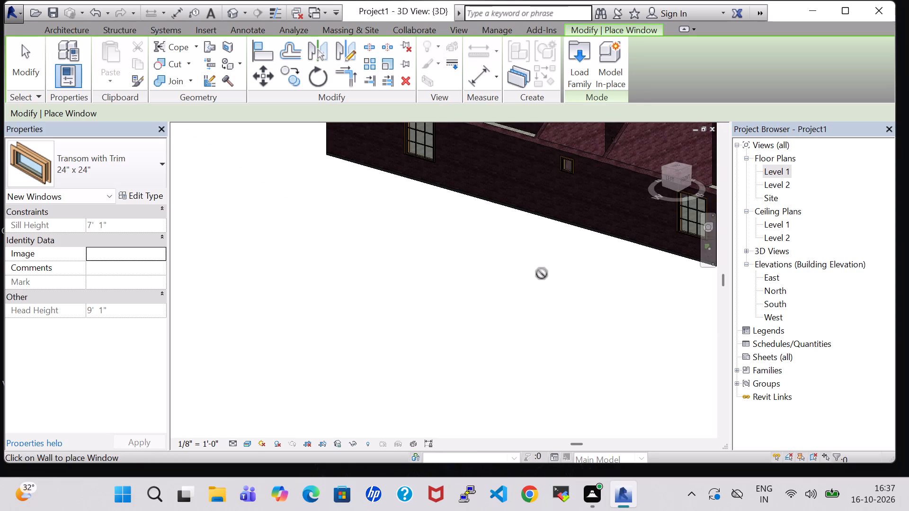
scroll(525, 270, down, 2)
shift+middle_drag(525, 270, 427, 276)
shift+middle_drag(553, 363, 538, 351)
shift+middle_drag(628, 311, 605, 326)
shift+scroll(628, 311, down, 1)
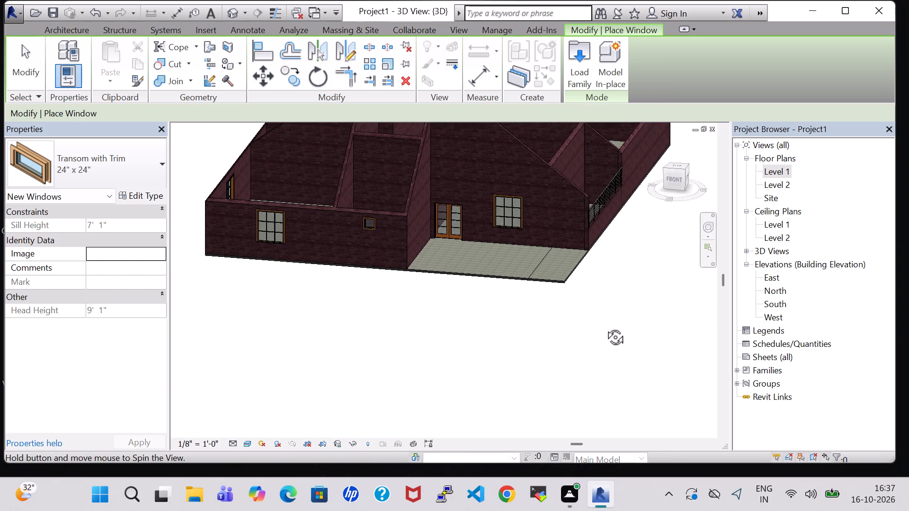
shift+middle_drag(605, 326, 568, 346)
shift+middle_drag(586, 273, 548, 315)
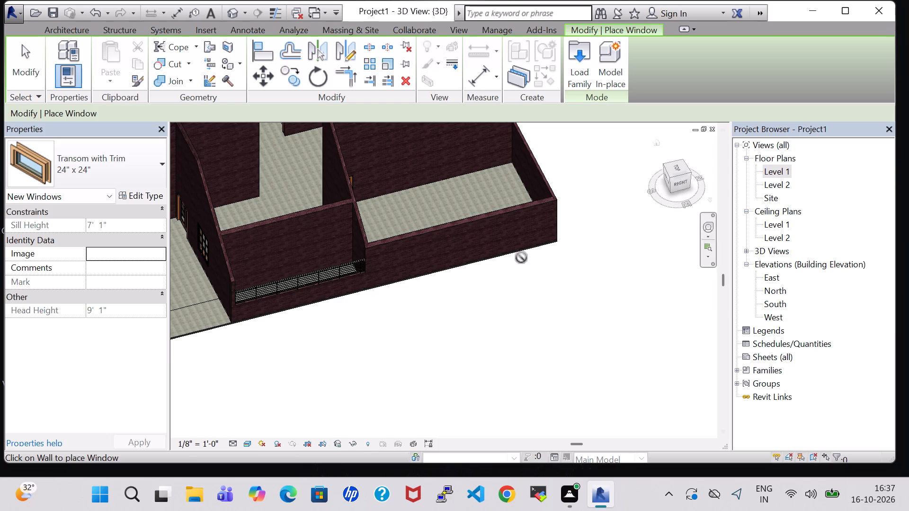
shift+middle_drag(478, 297, 589, 254)
shift+scroll(478, 297, down, 1)
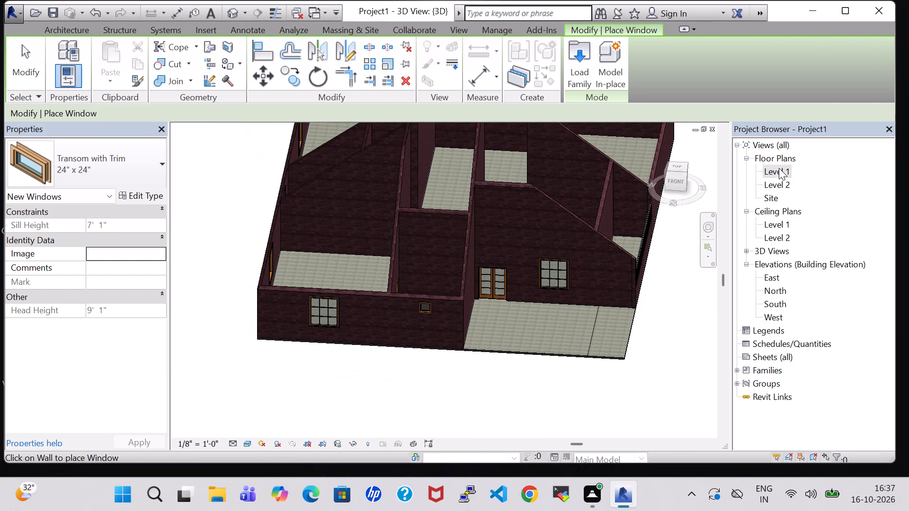
From the Level 1 floor plan, load the Window-Square Opening family from the US Imperial library's Windows folder.
double_click(779, 170)
scroll(491, 219, down, 2)
middle_drag(516, 235, 389, 248)
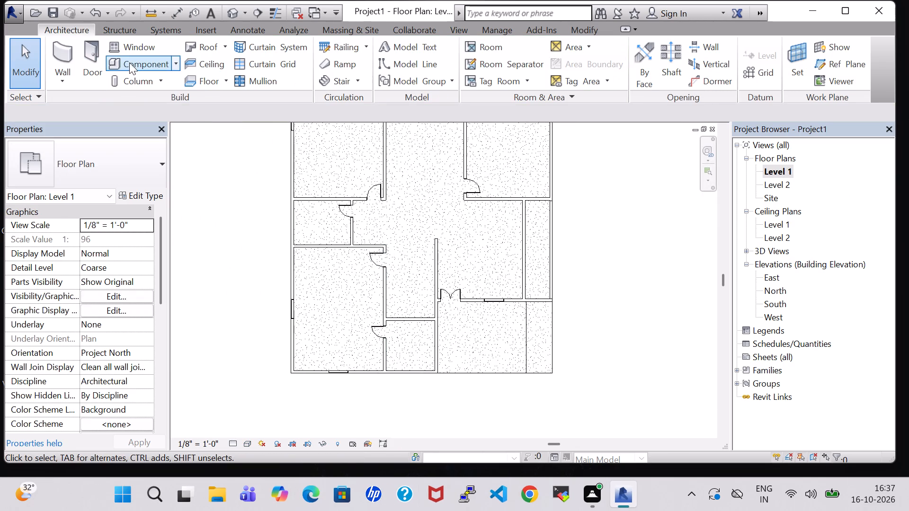
click(128, 46)
click(574, 82)
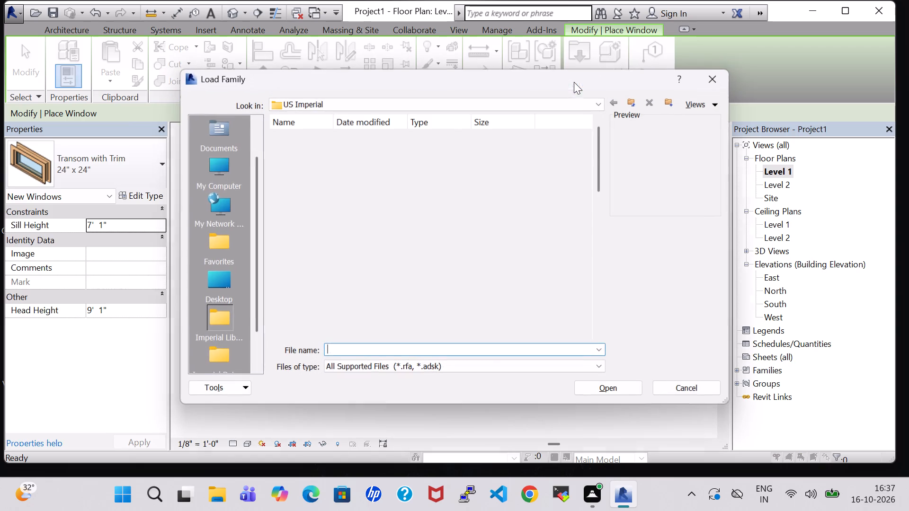
scroll(527, 181, down, 3)
scroll(426, 256, down, 3)
double_click(396, 306)
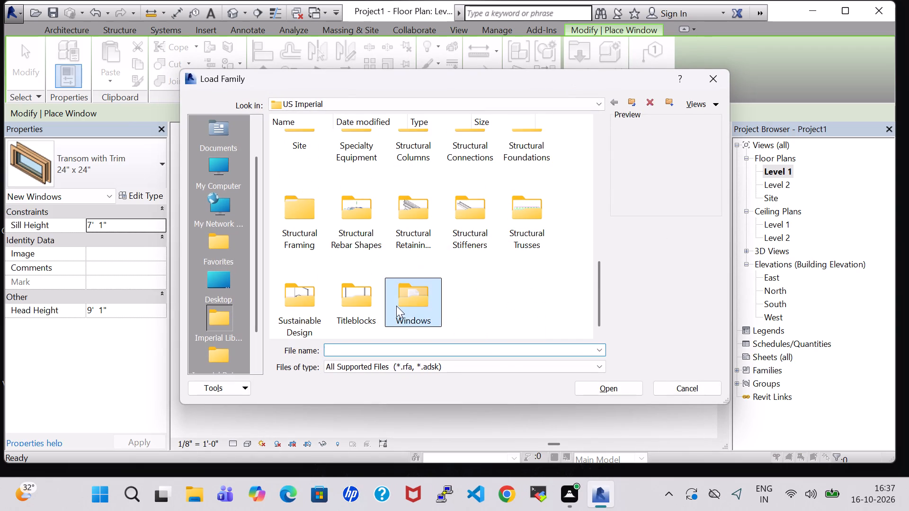
click(615, 102)
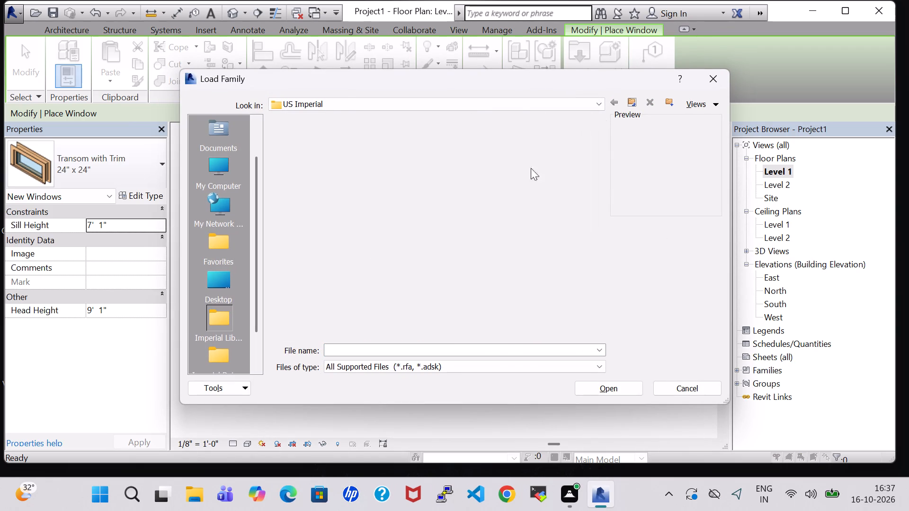
scroll(357, 249, down, 3)
scroll(331, 295, down, 4)
double_click(346, 296)
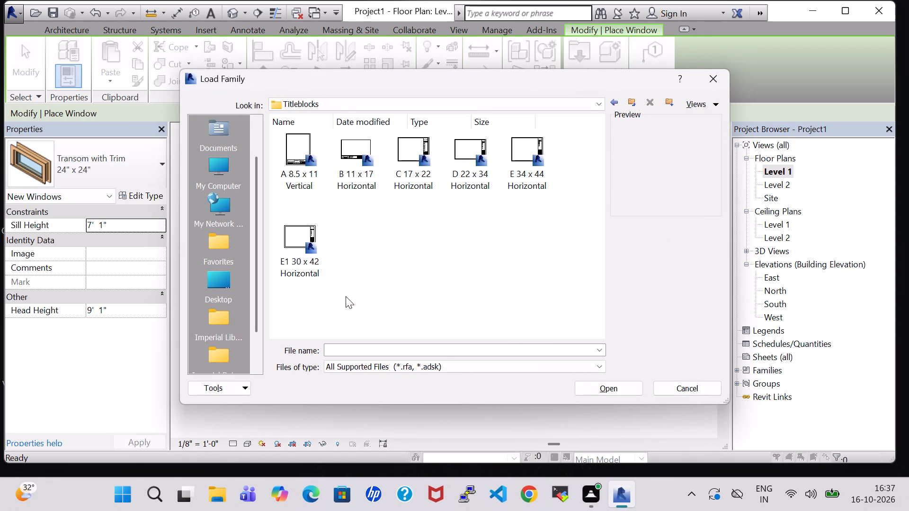
click(619, 102)
click(615, 102)
scroll(513, 199, down, 7)
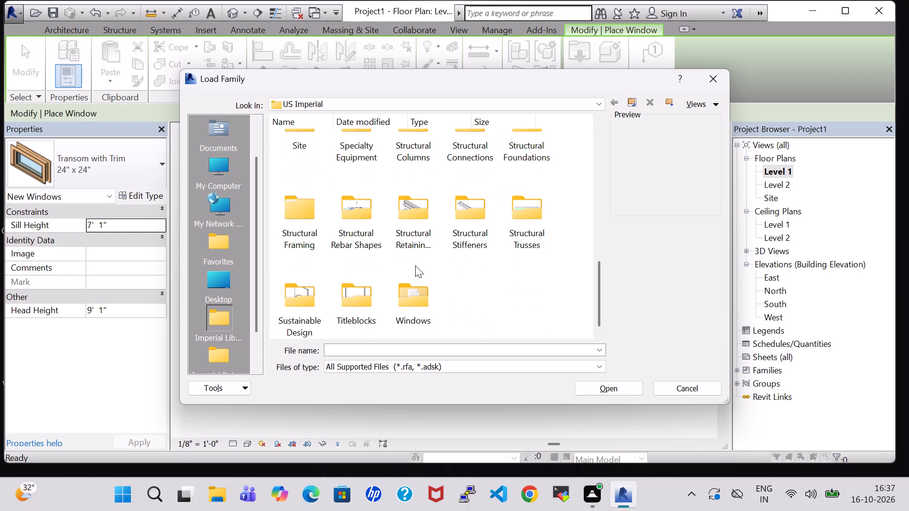
double_click(419, 290)
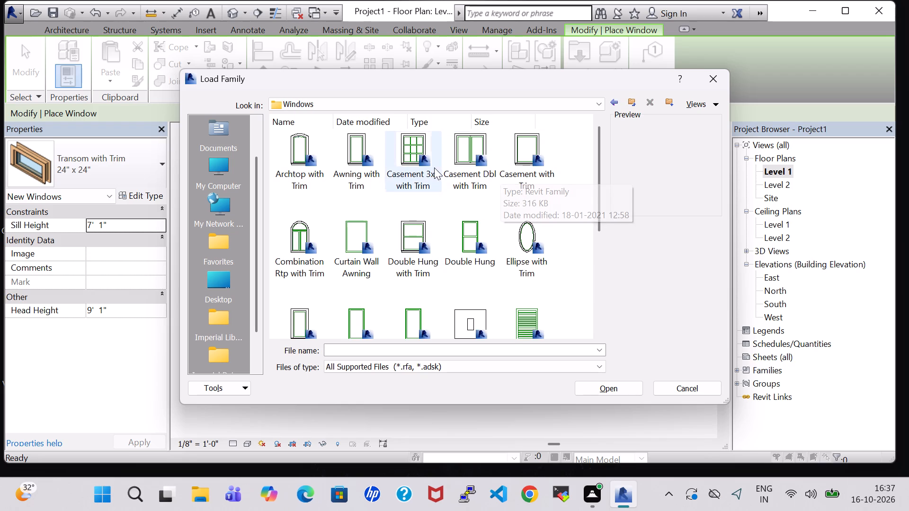
scroll(460, 202, down, 3)
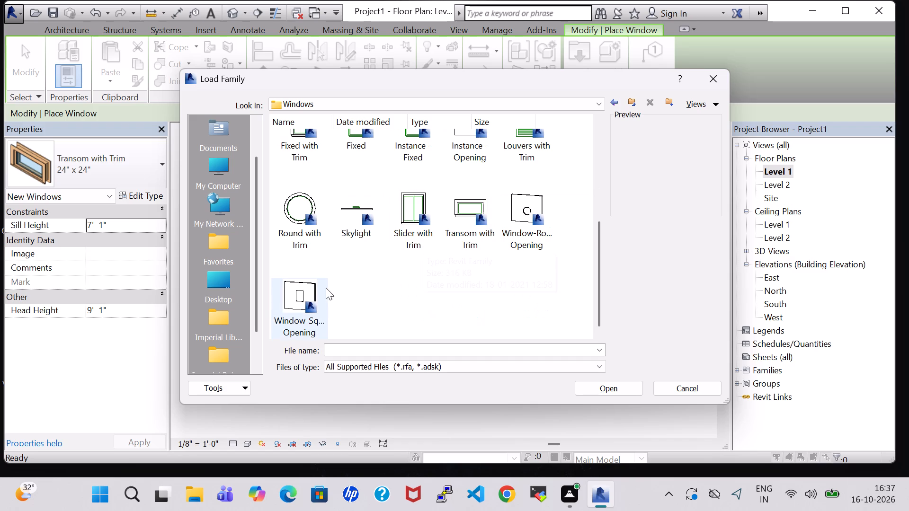
click(303, 323)
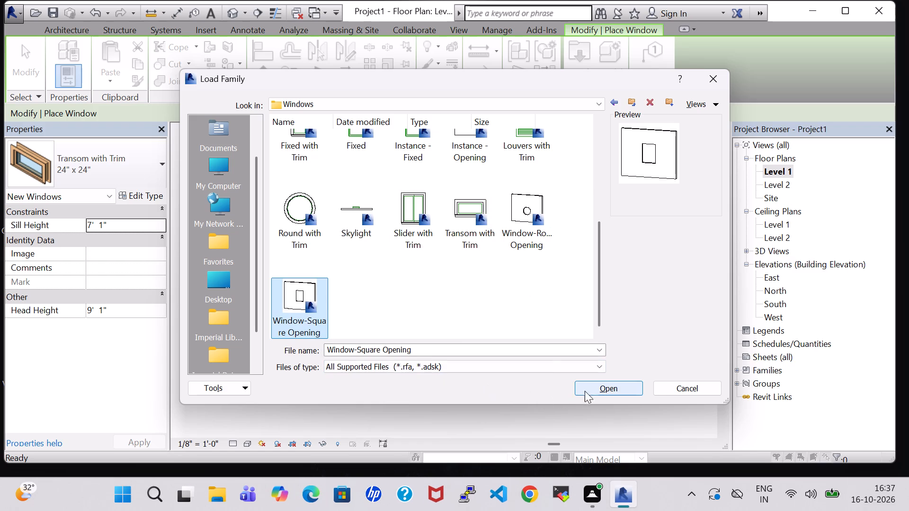
click(595, 389)
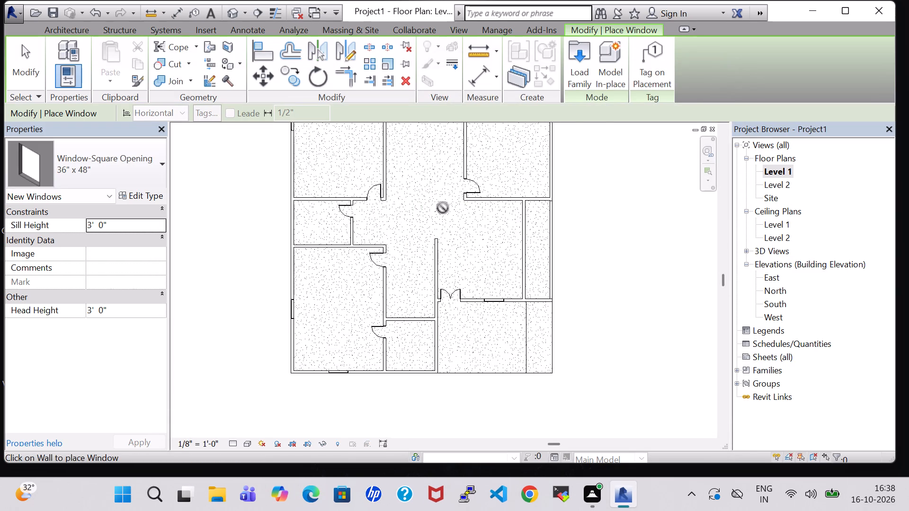
Place a Window-Square Opening 36" x 48" in the recessed north wall between the two north rooms, centred 10' 3" from each side.
scroll(443, 208, up, 3)
middle_drag(439, 203, 452, 396)
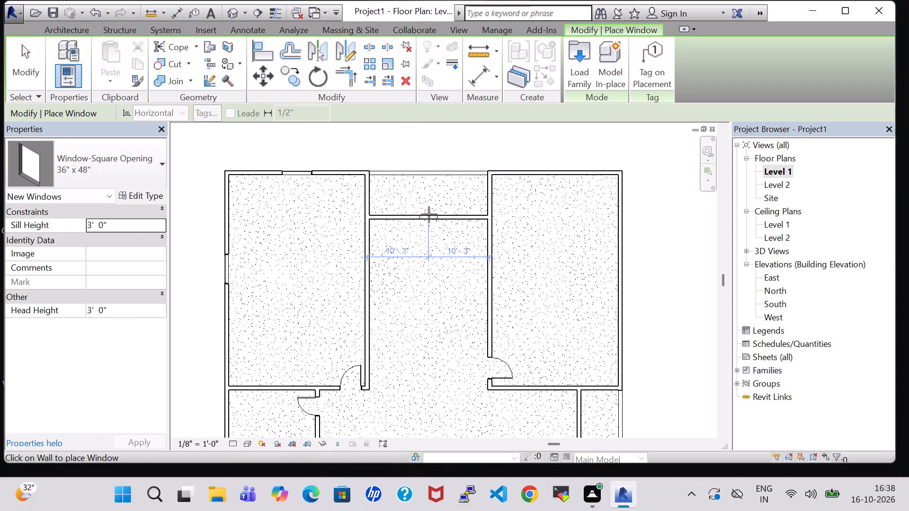
click(431, 215)
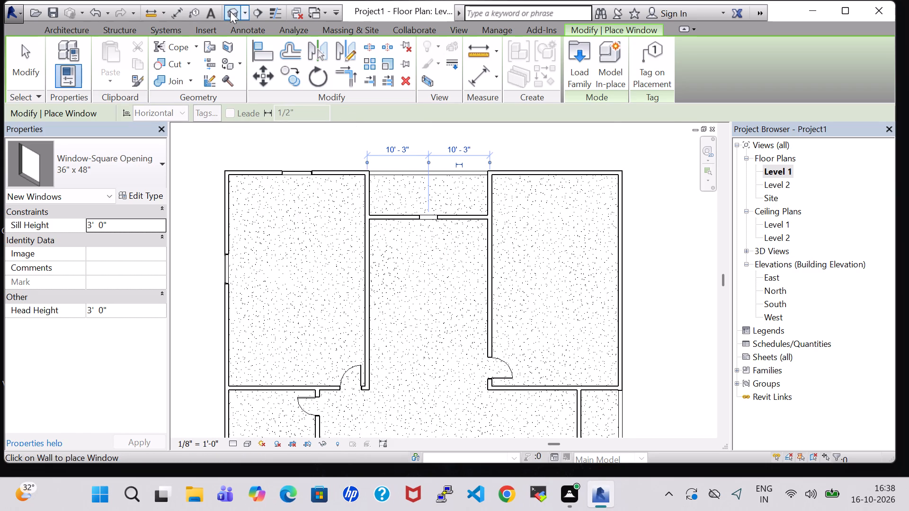
Examine the square opening in the recessed north wall in the 3D view.
click(230, 11)
key(Escape)
key(Escape)
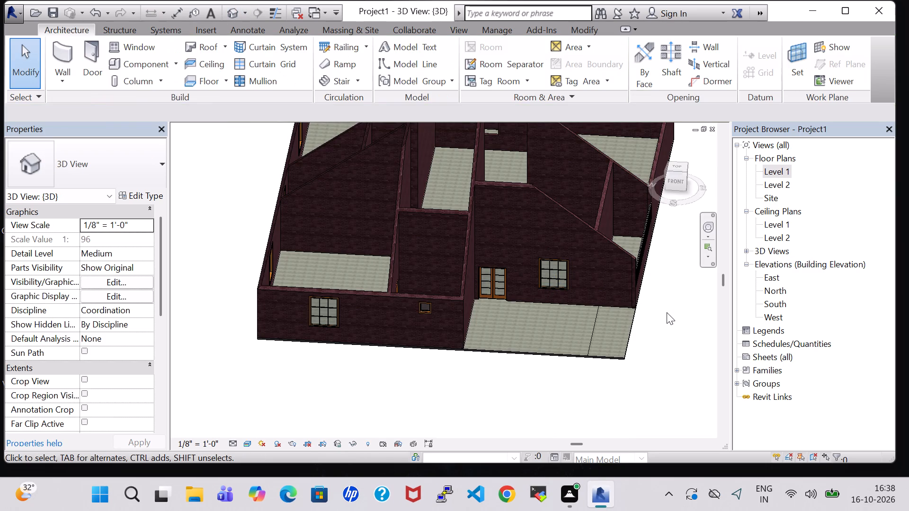
shift+middle_drag(677, 306, 640, 365)
shift+middle_drag(622, 287, 640, 295)
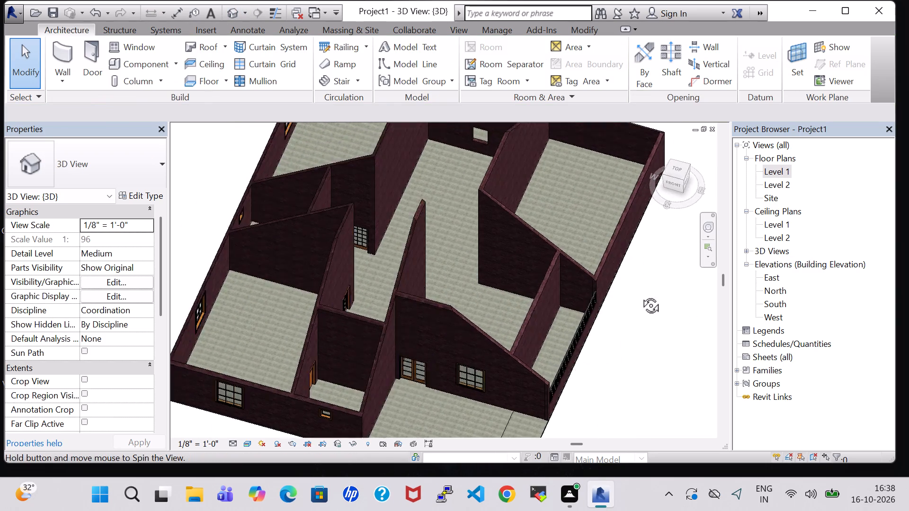
shift+middle_drag(640, 295, 671, 338)
scroll(521, 174, up, 3)
shift+middle_drag(521, 176, 518, 94)
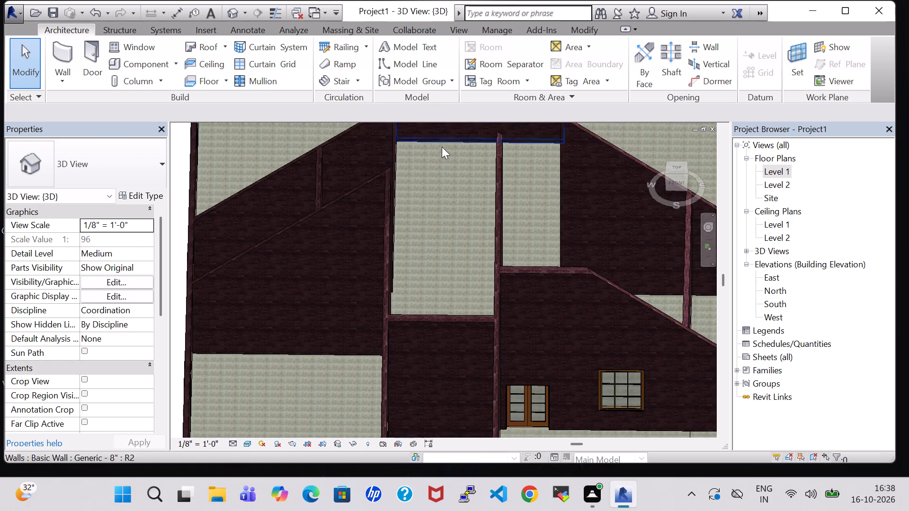
middle_drag(441, 151, 457, 314)
scroll(455, 201, down, 1)
click(488, 276)
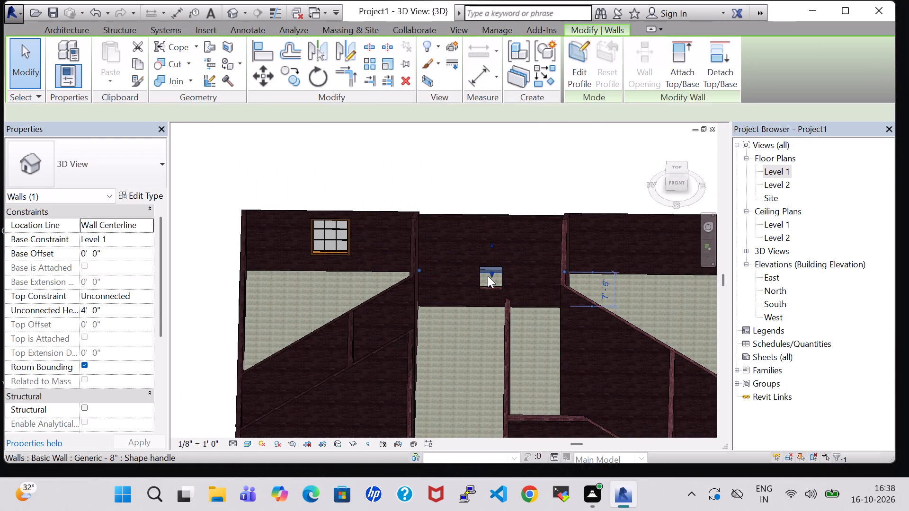
click(523, 186)
In the Level 1 floor plan, delete the square-opening window from the recessed north wall.
double_click(777, 169)
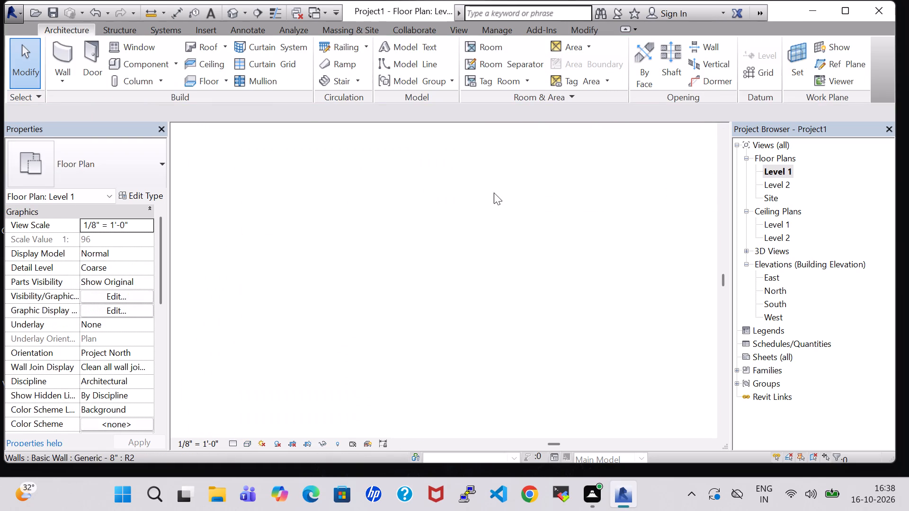
scroll(494, 193, down, 3)
click(452, 209)
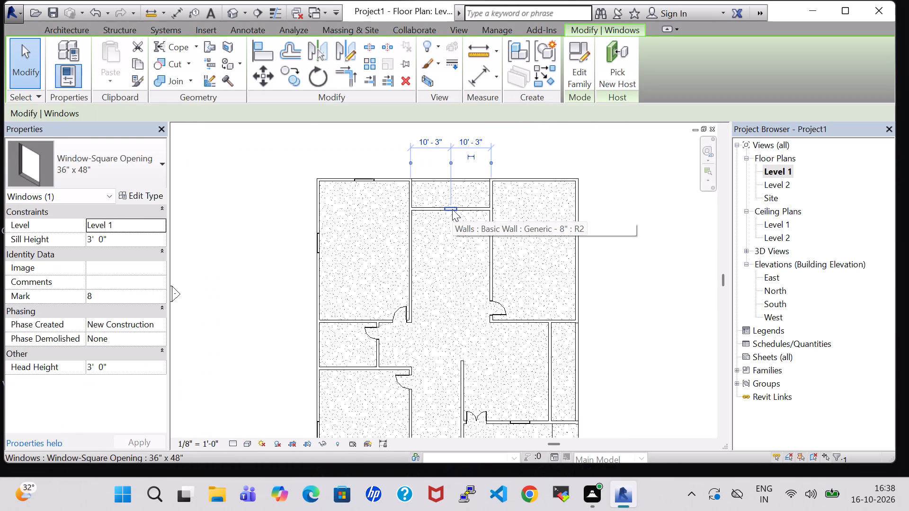
key(Delete)
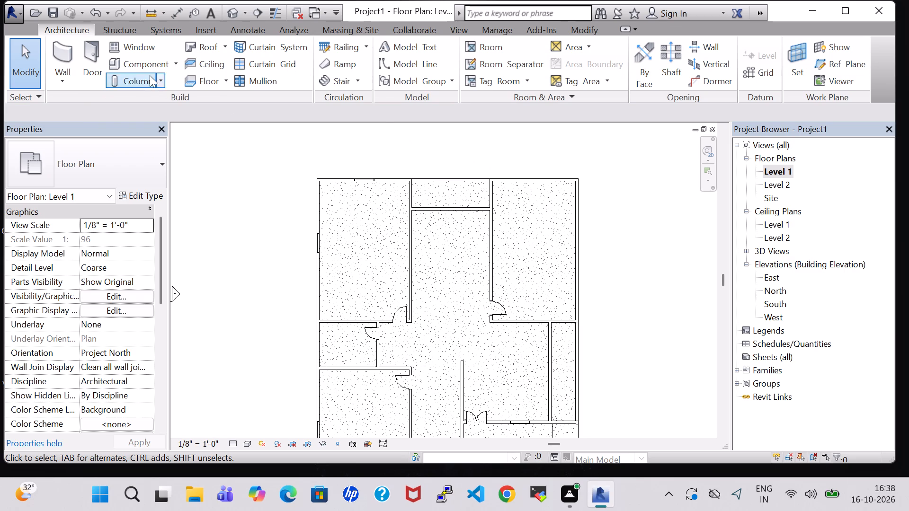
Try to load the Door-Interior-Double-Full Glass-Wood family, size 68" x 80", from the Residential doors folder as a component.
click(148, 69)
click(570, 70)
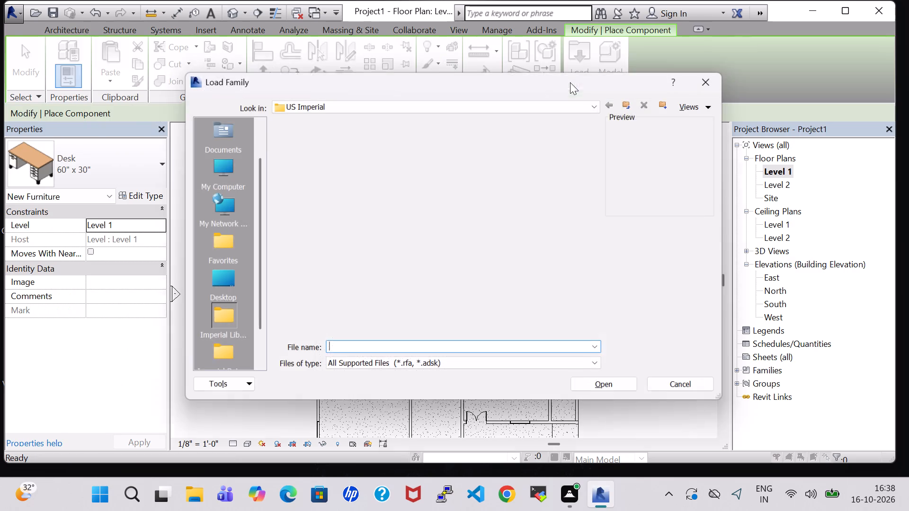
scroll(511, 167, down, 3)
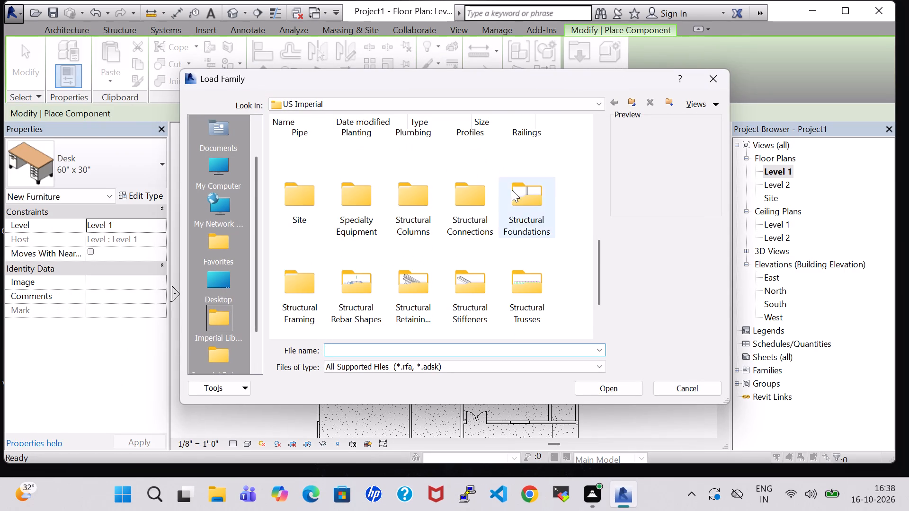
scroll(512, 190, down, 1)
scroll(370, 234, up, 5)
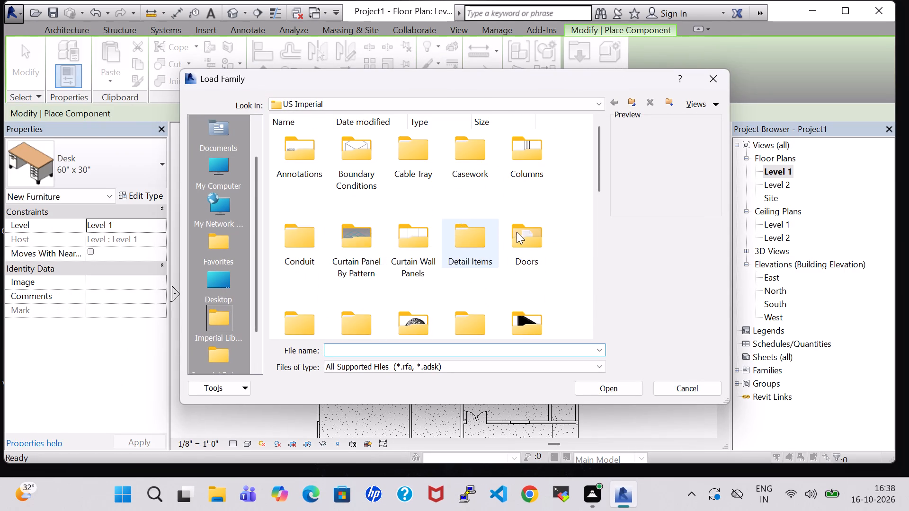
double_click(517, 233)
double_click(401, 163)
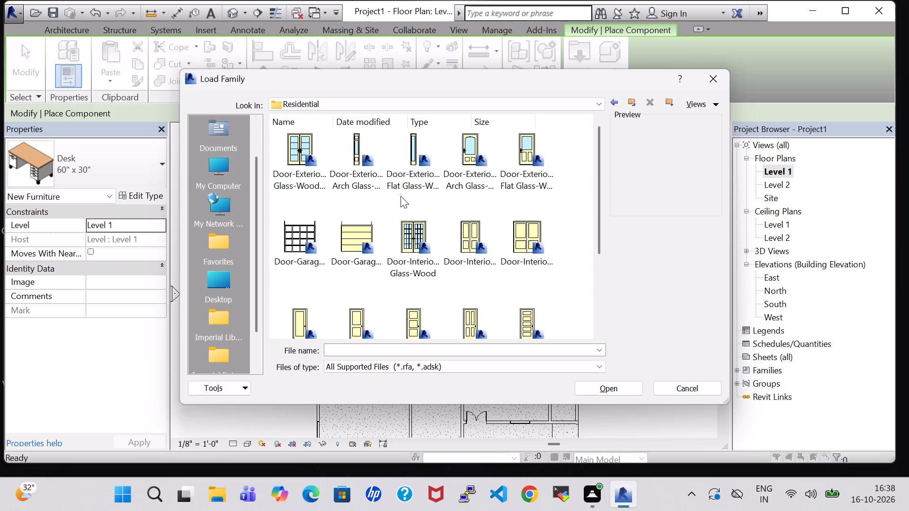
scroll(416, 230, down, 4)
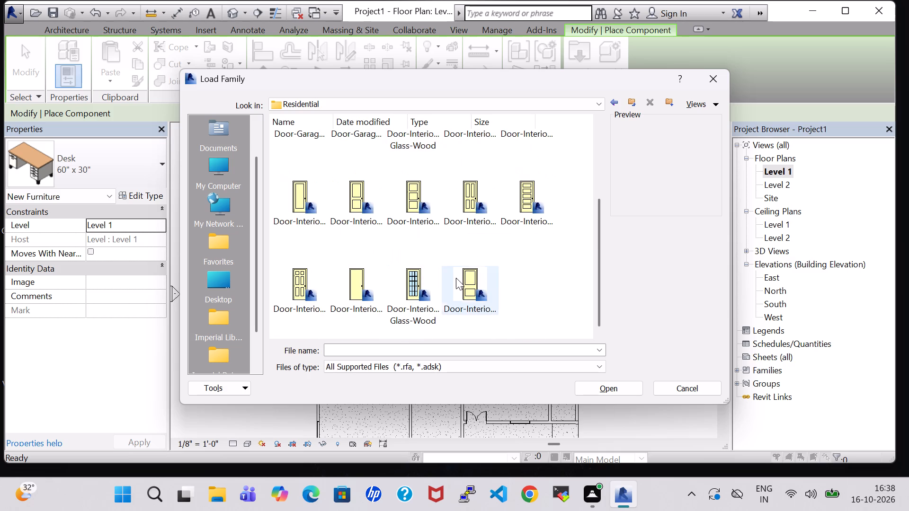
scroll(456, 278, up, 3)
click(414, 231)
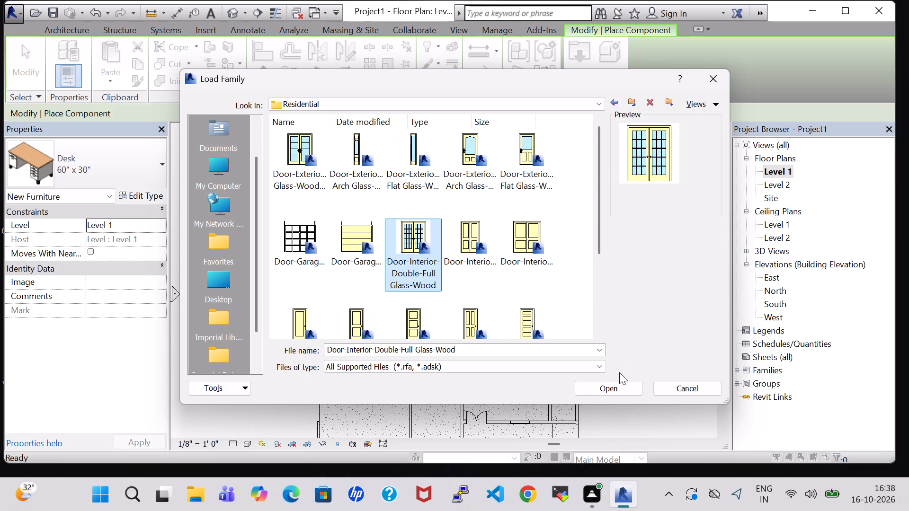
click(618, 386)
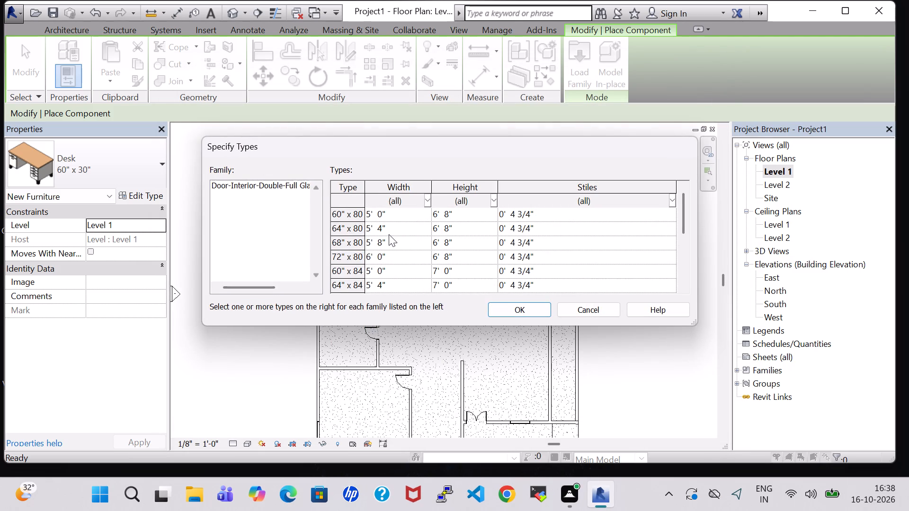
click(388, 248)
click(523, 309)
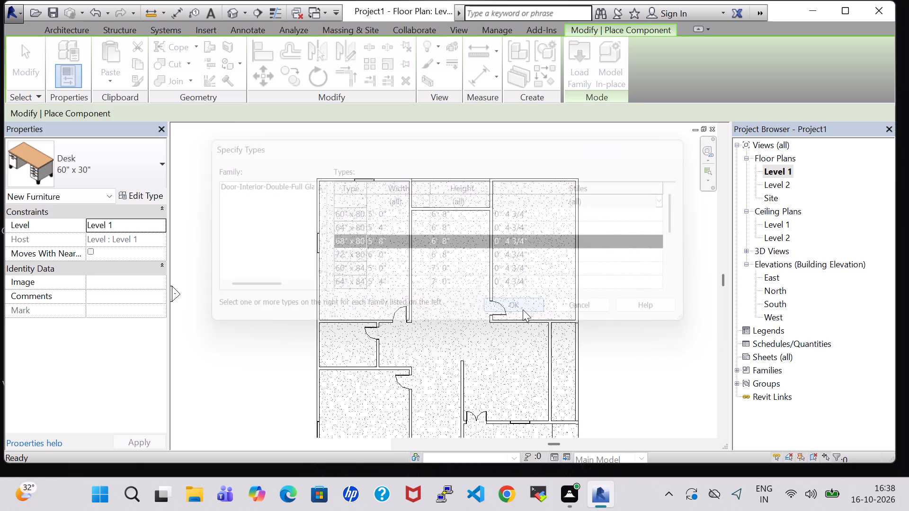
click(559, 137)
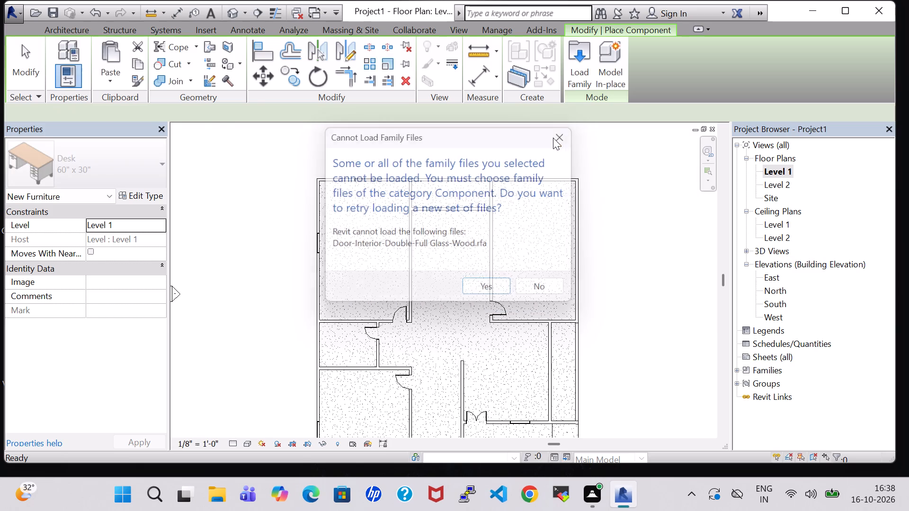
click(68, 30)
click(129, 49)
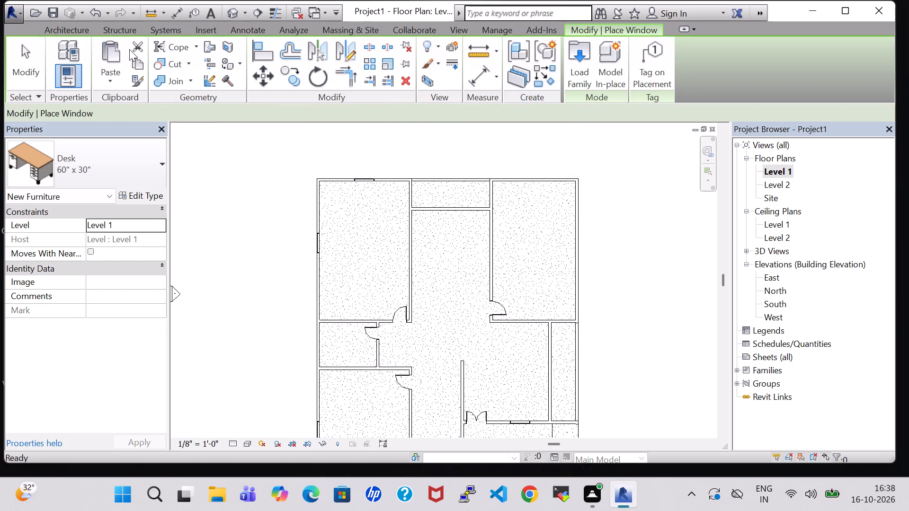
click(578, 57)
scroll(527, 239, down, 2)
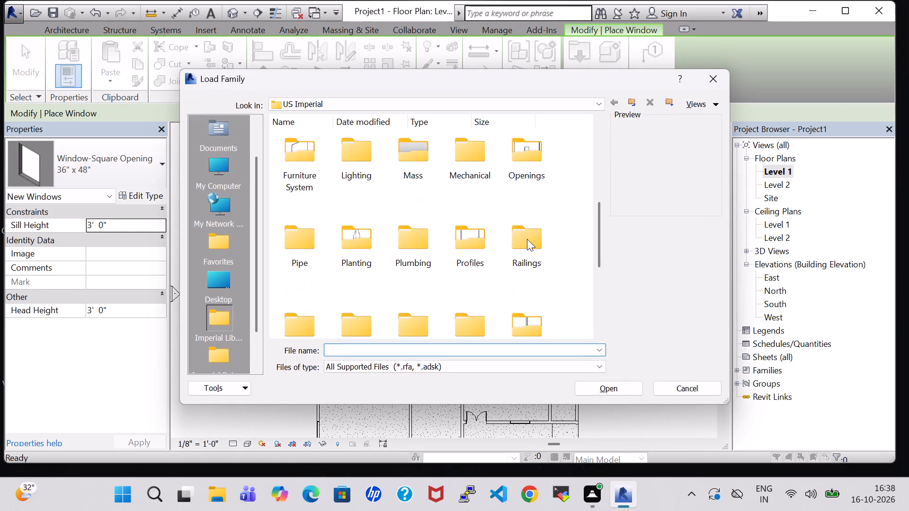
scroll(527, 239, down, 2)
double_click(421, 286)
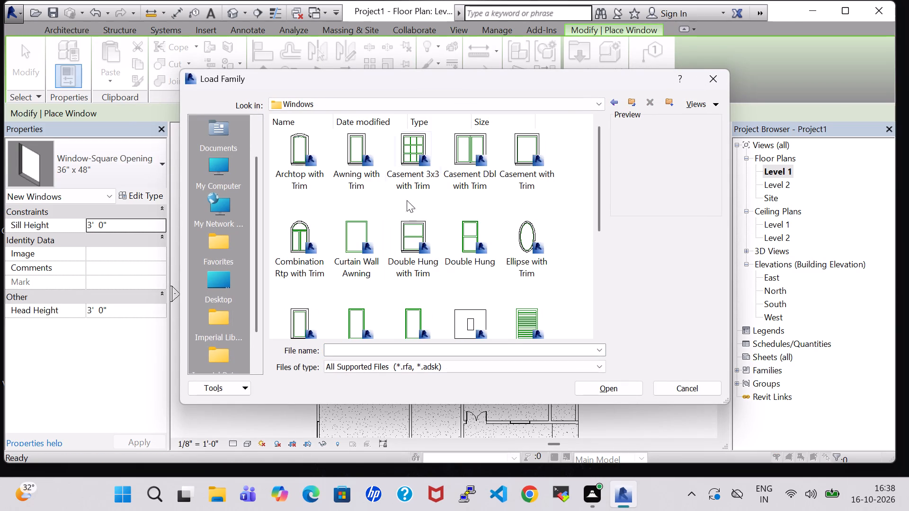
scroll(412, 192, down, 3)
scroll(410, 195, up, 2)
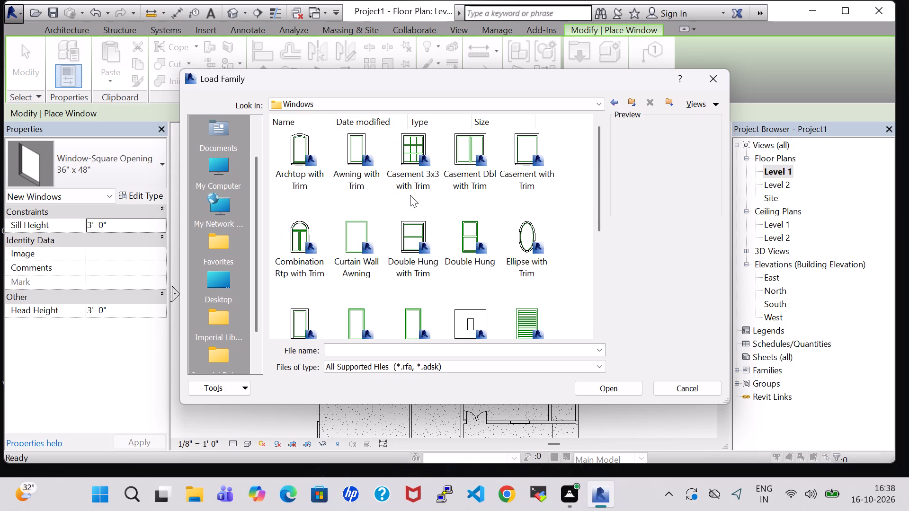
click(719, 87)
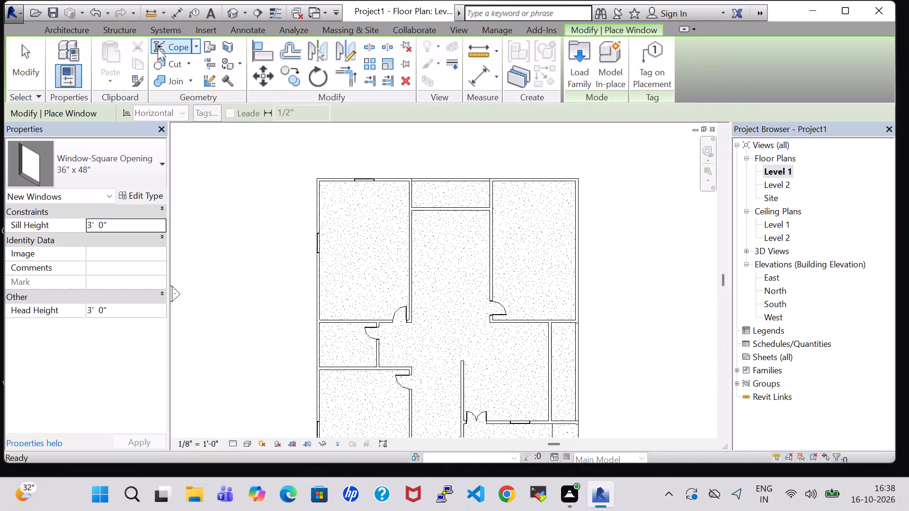
Load the Door-Interior-Double-Full Glass-Wood family in size 68" x 80" from the Residential doors folder for door placement.
click(72, 32)
click(87, 53)
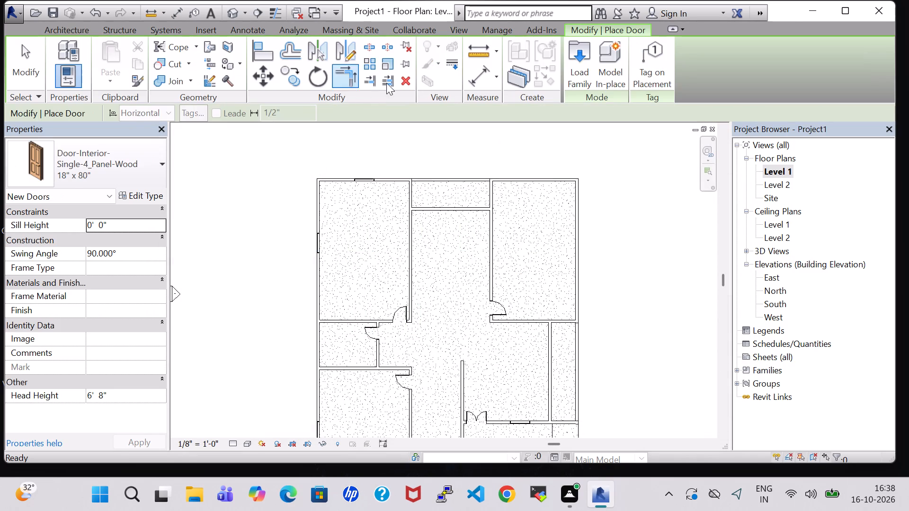
click(585, 73)
scroll(580, 195, down, 3)
scroll(560, 207, up, 3)
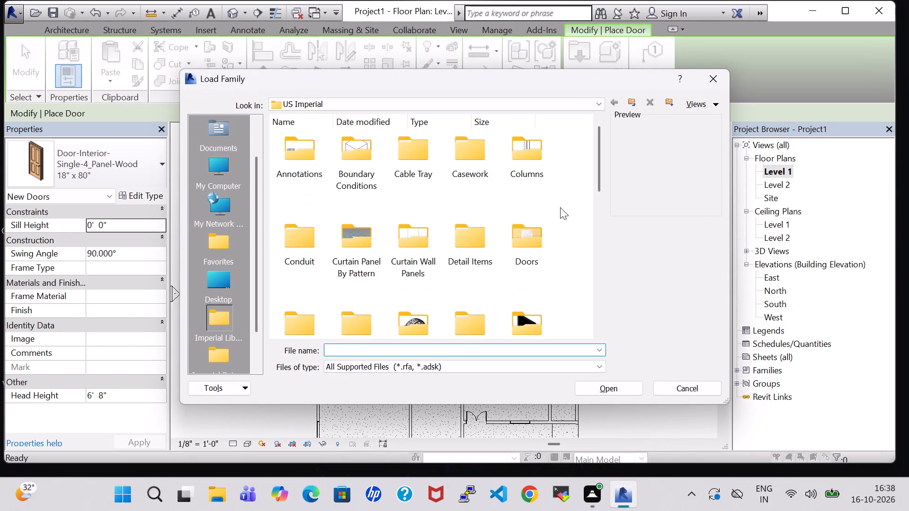
double_click(528, 225)
double_click(395, 159)
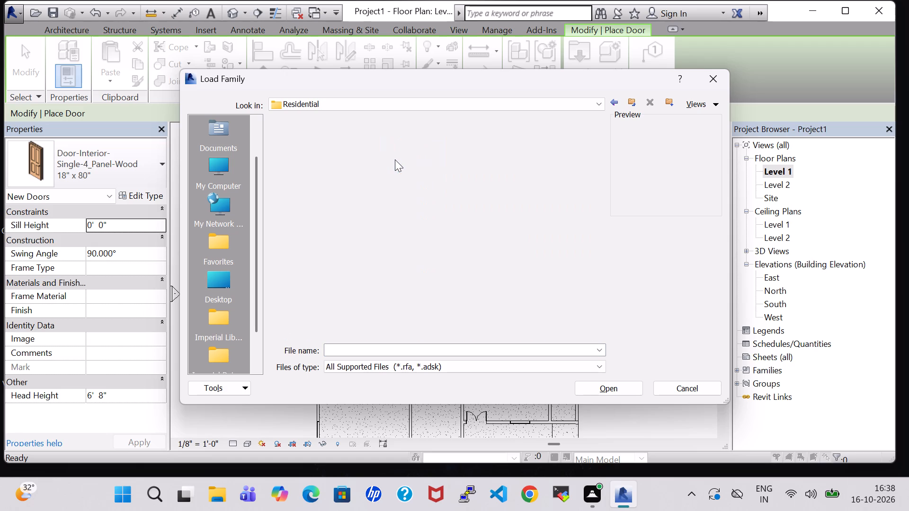
click(424, 230)
click(624, 388)
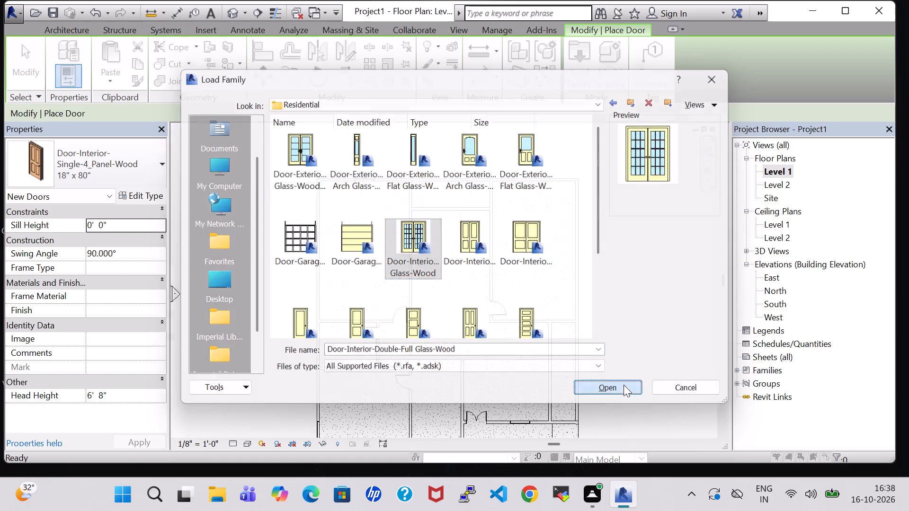
click(378, 242)
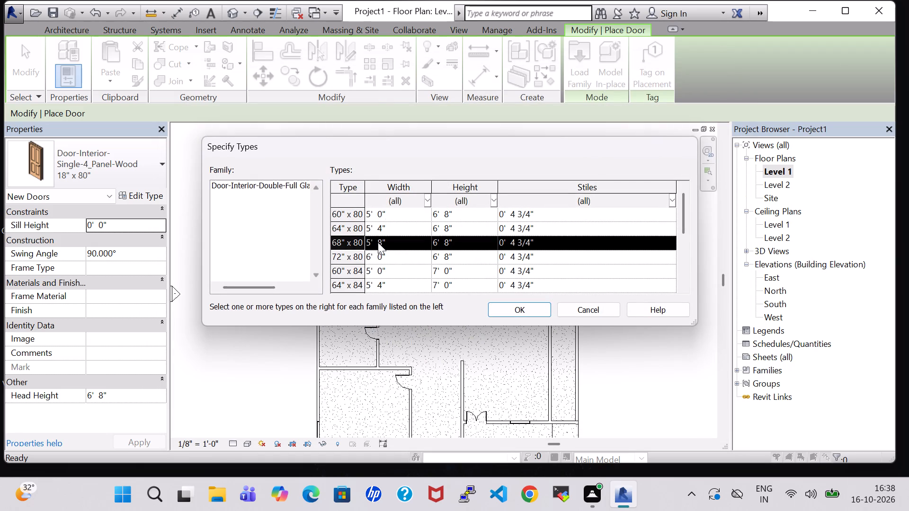
click(508, 314)
Place 68" x 80" double glass doors centred in the recessed north wall and in the wall facing the narrow east strip, 12' 10 1/2" each side.
scroll(432, 227, up, 3)
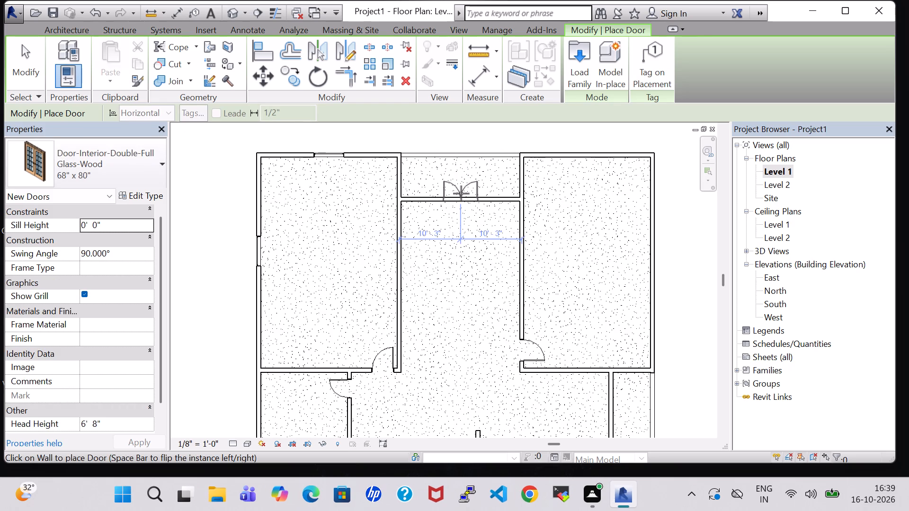
click(461, 194)
scroll(481, 290, down, 1)
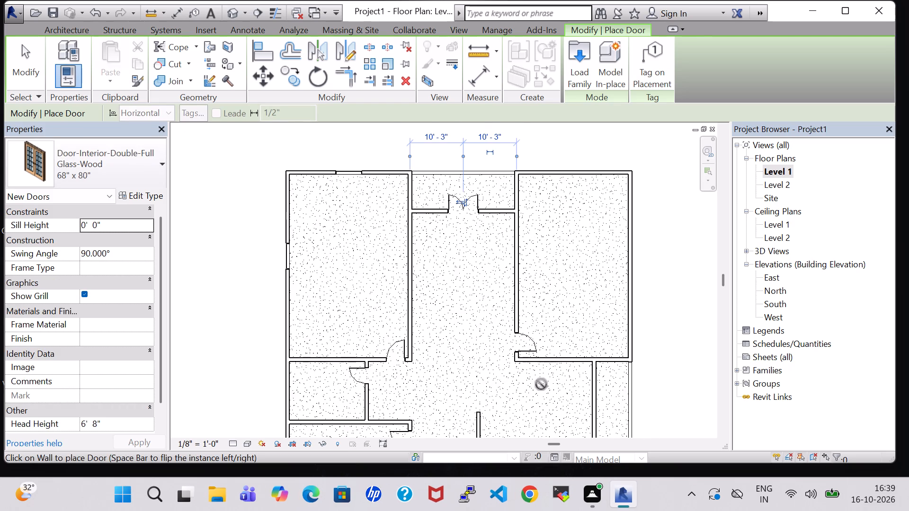
middle_drag(541, 384, 477, 248)
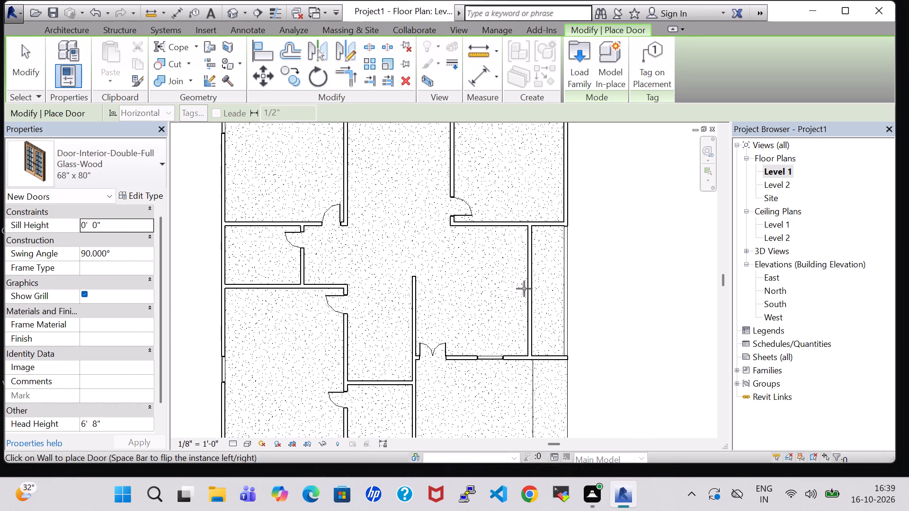
click(531, 295)
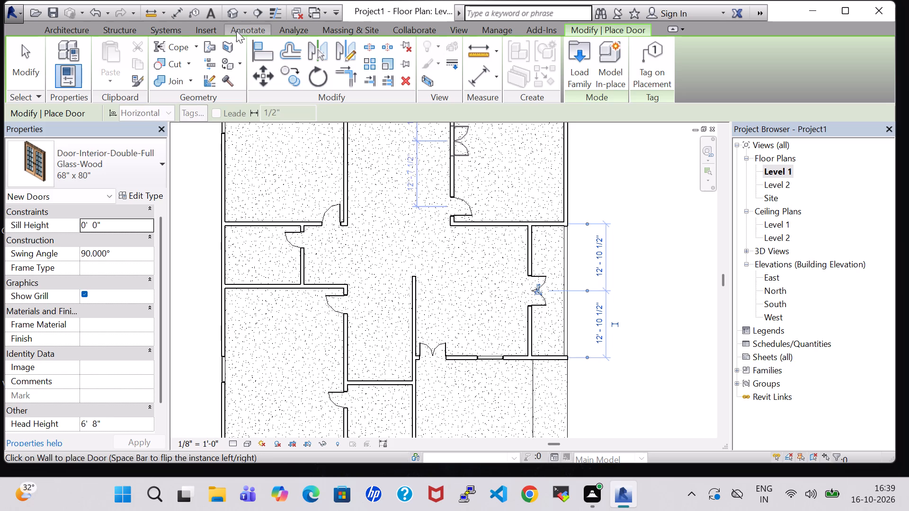
End door placement and examine the new double glass door in the recessed north wall in the 3D view.
click(227, 12)
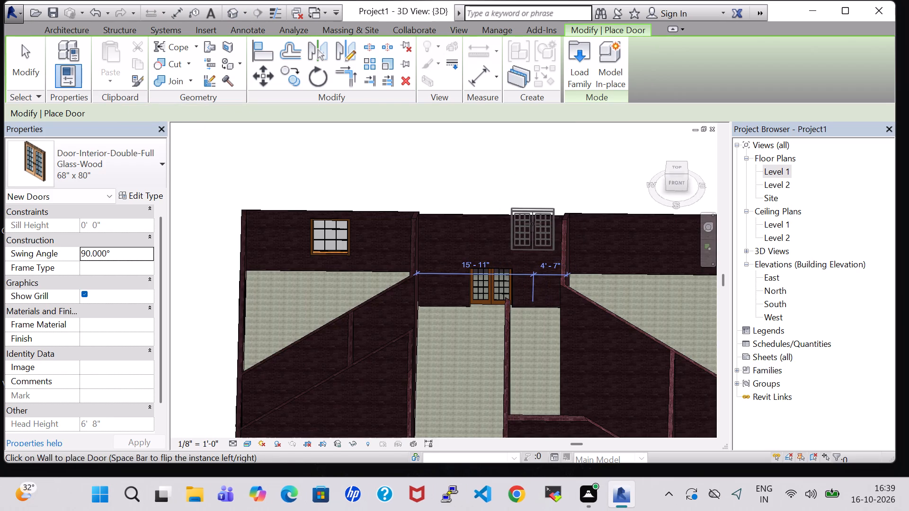
key(Escape)
key(Escape)
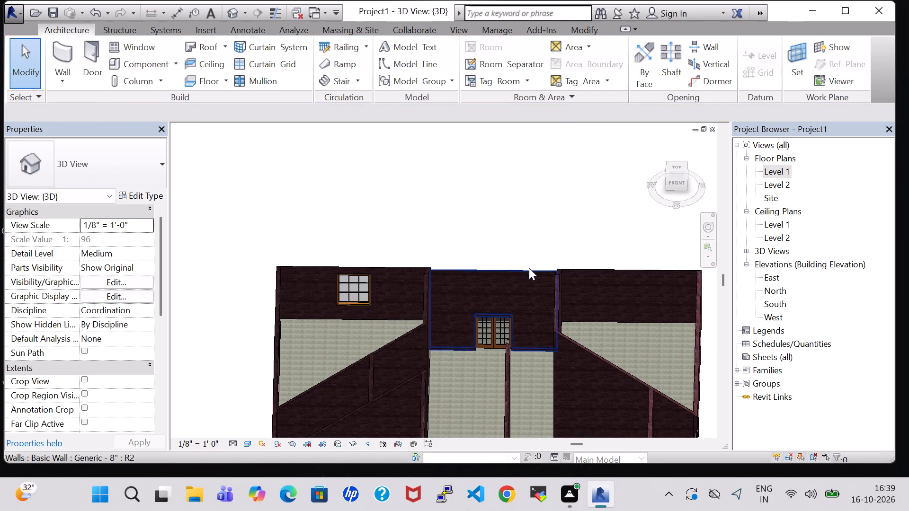
scroll(529, 268, down, 6)
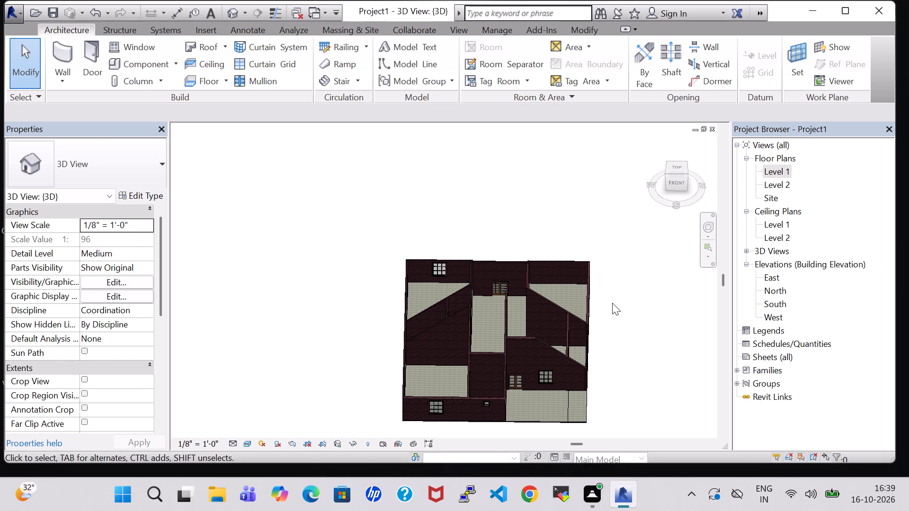
scroll(493, 223, up, 5)
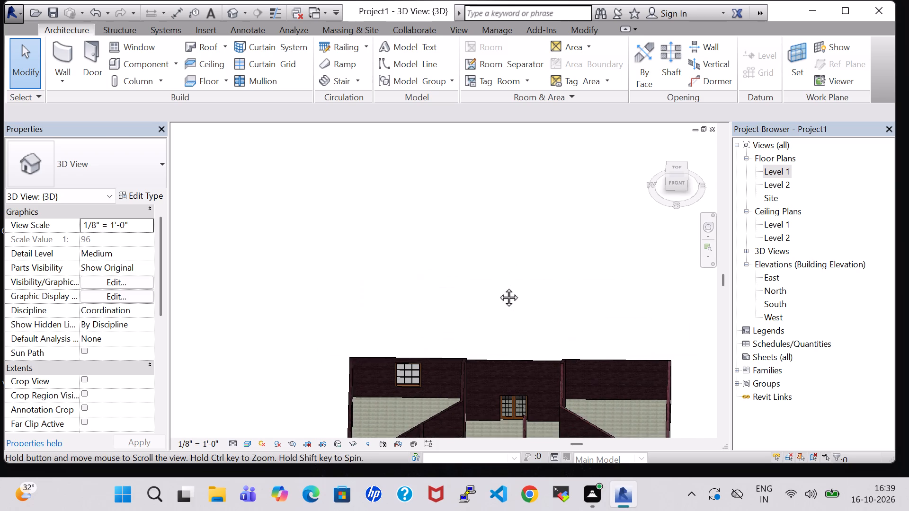
shift+middle_drag(501, 153, 501, 218)
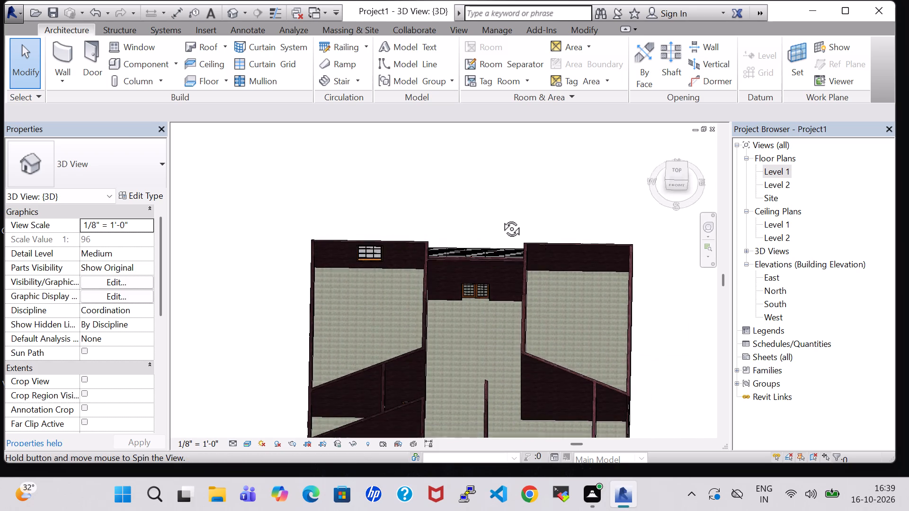
shift+middle_drag(501, 218, 509, 191)
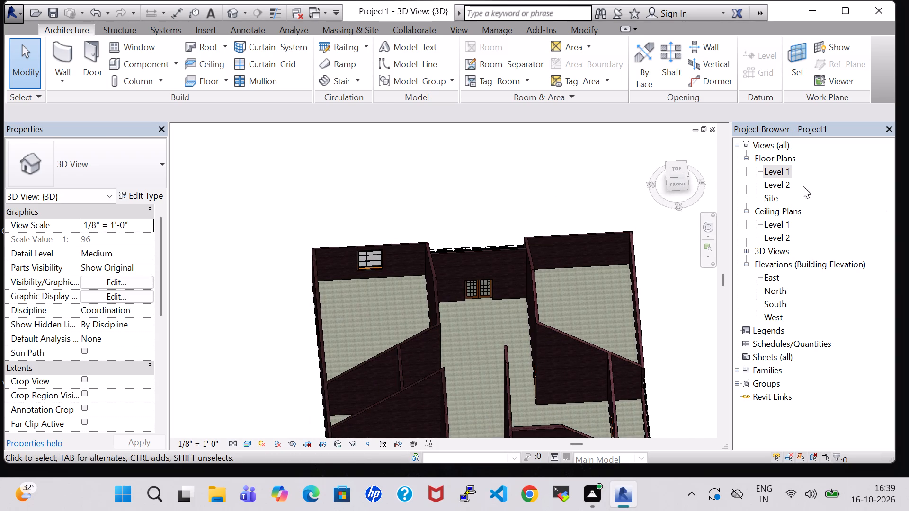
In the Level 1 plan, place a Fixed 16" x 48" window on each side of the double door in the recessed north wall.
double_click(784, 169)
scroll(456, 238, down, 4)
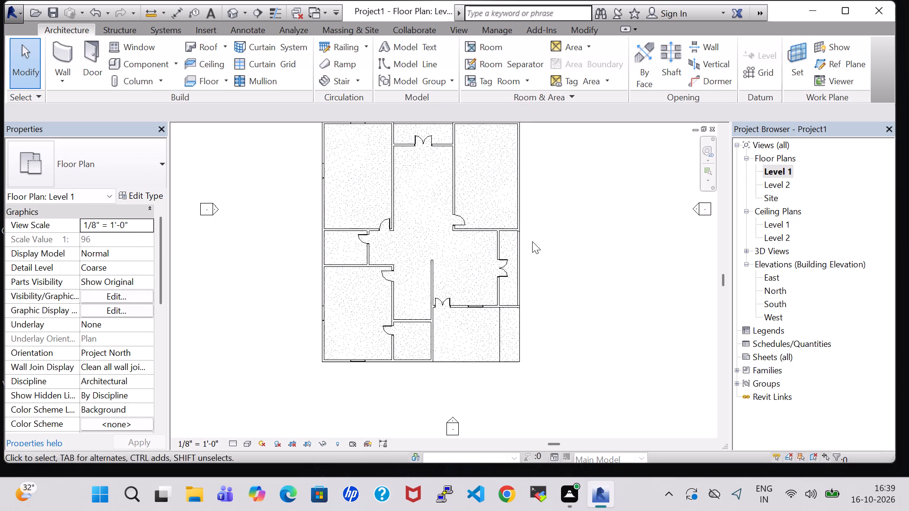
middle_drag(532, 241, 505, 286)
scroll(508, 287, up, 3)
middle_drag(508, 287, 510, 298)
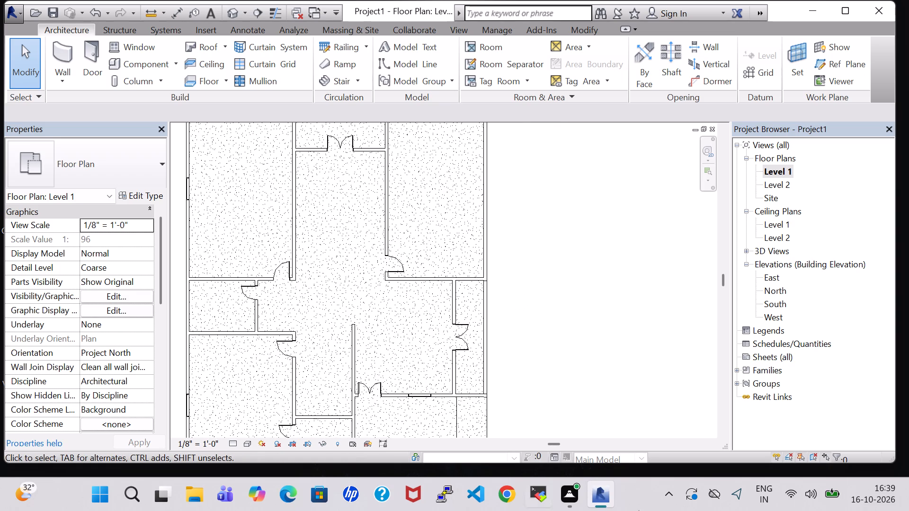
click(118, 42)
click(132, 167)
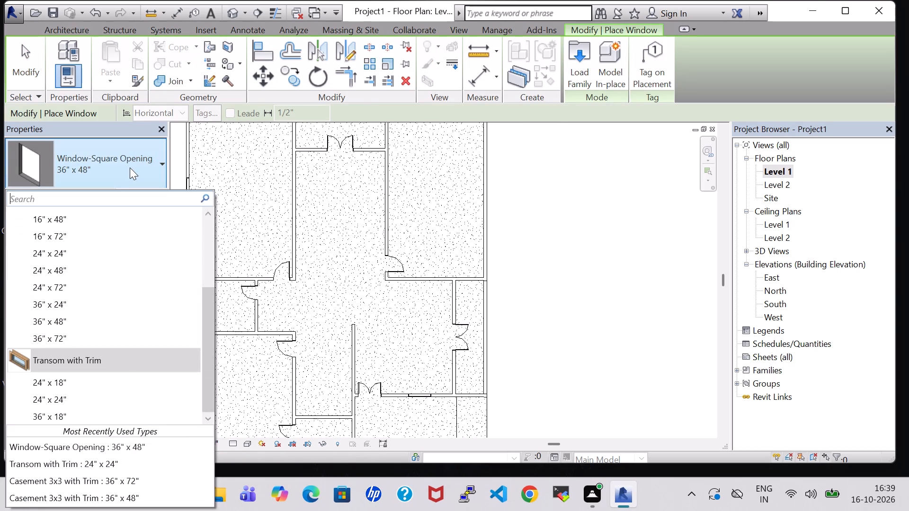
scroll(78, 337, up, 4)
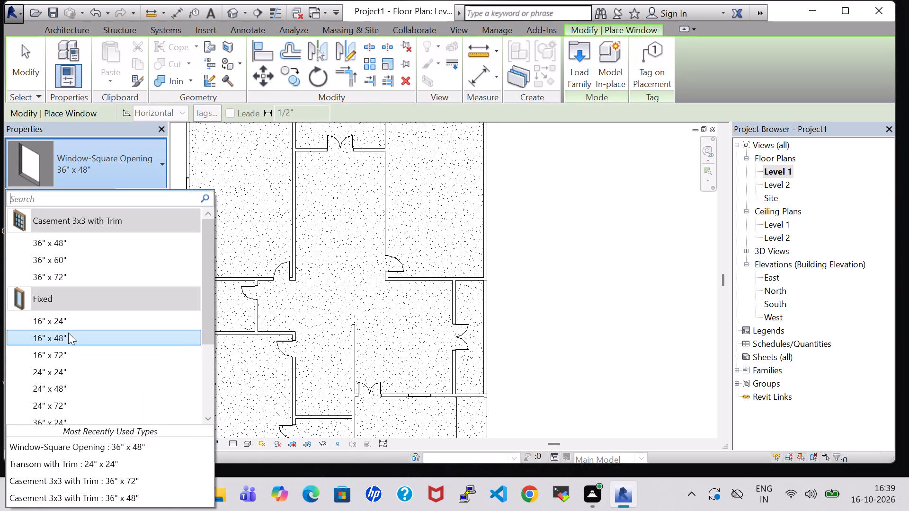
click(68, 344)
scroll(297, 206, up, 4)
middle_drag(336, 179, 350, 260)
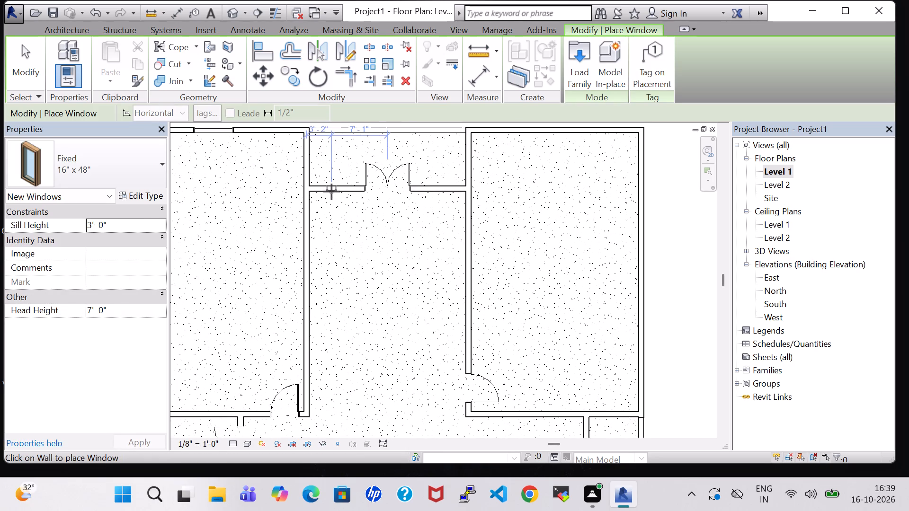
click(331, 192)
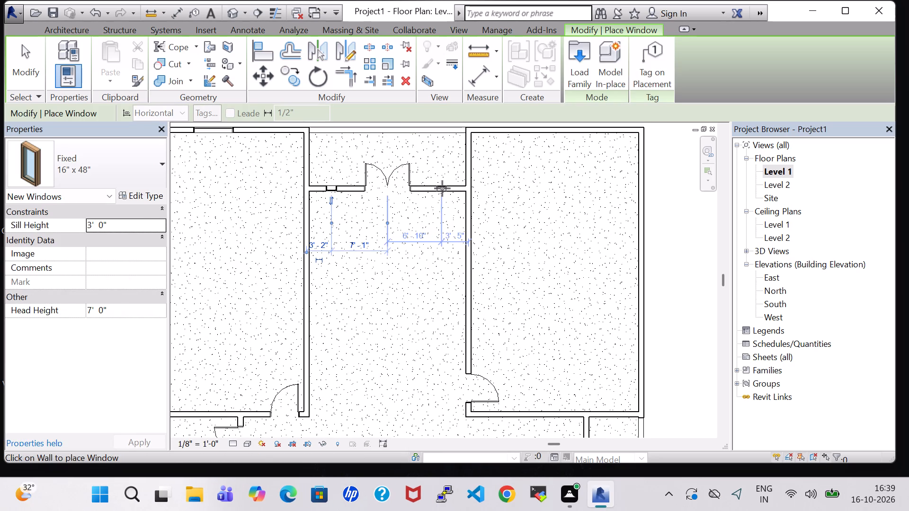
click(442, 186)
key(Escape)
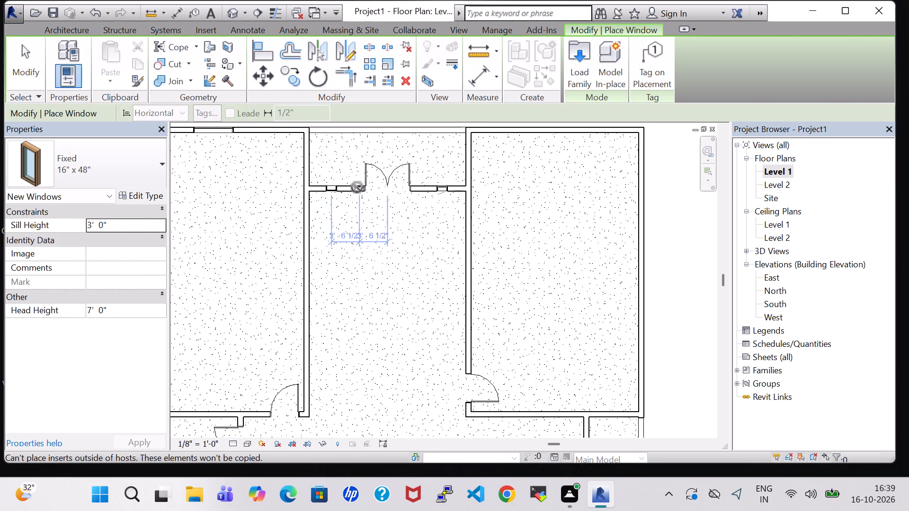
key(Escape)
Change both windows flanking the recessed north wall's double door to the Fixed 24" x 48" type.
click(337, 189)
key(space)
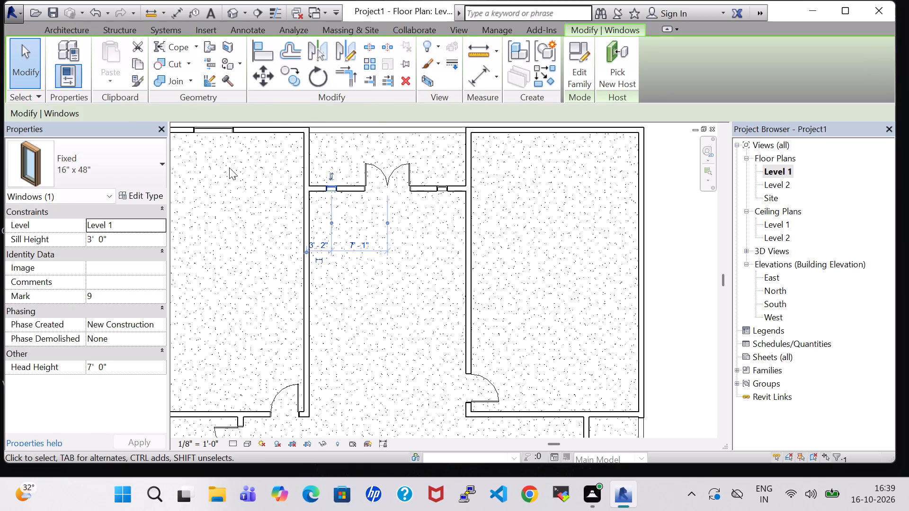
click(135, 168)
click(57, 383)
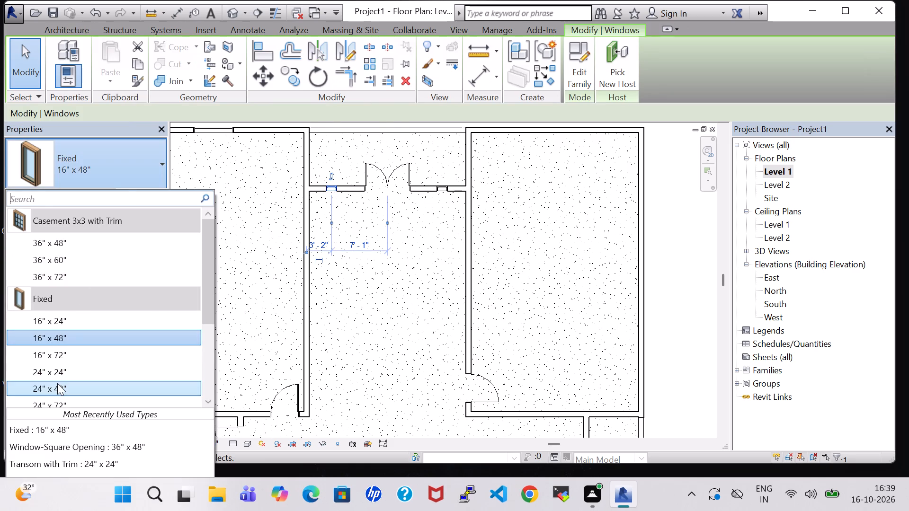
click(441, 190)
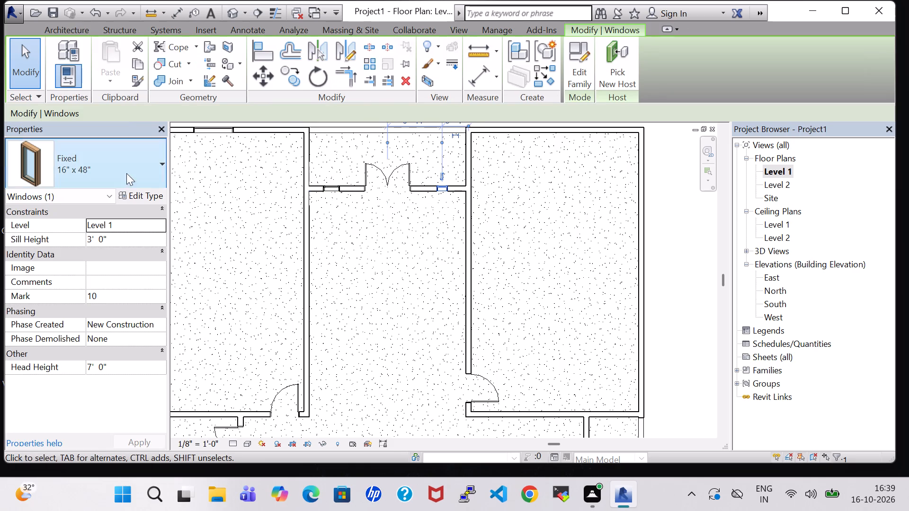
click(126, 173)
click(55, 371)
click(236, 291)
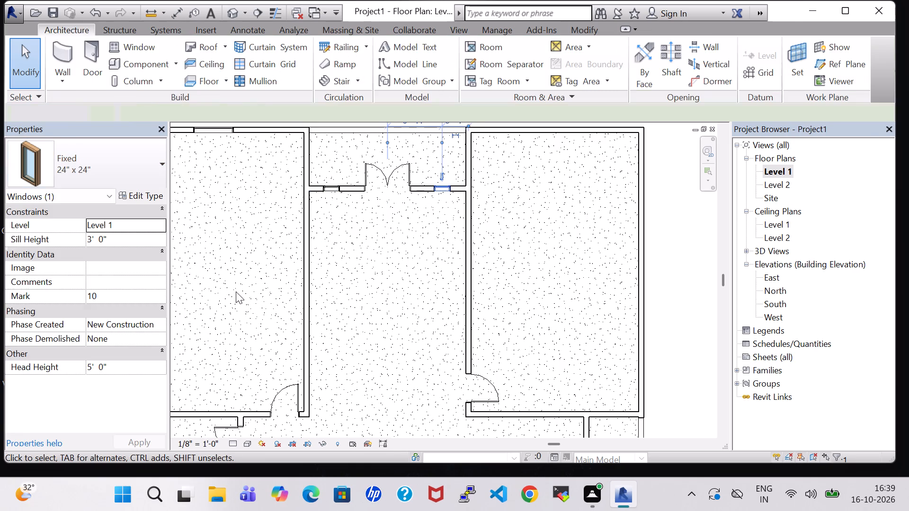
click(336, 191)
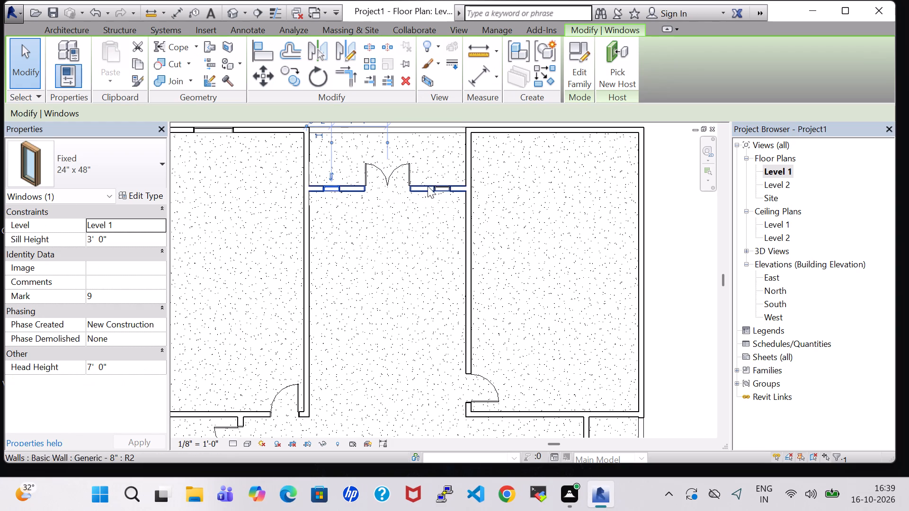
click(436, 186)
click(121, 170)
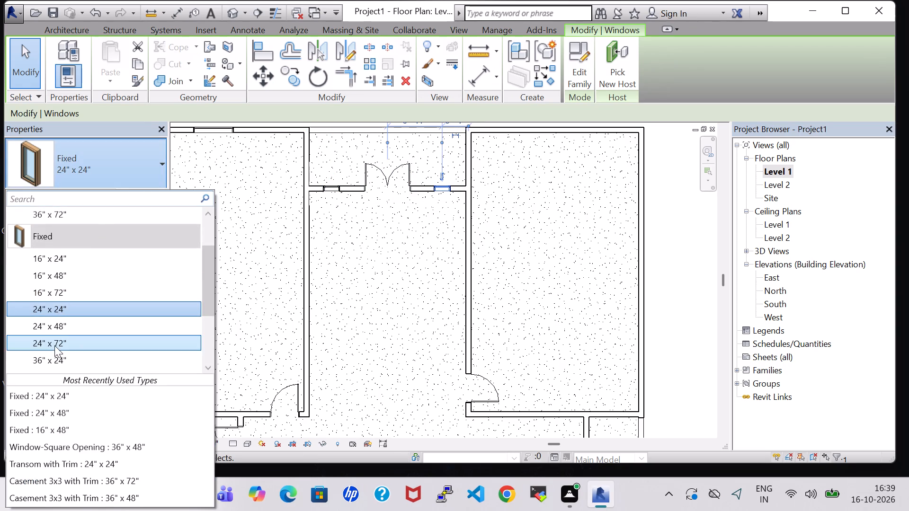
click(59, 330)
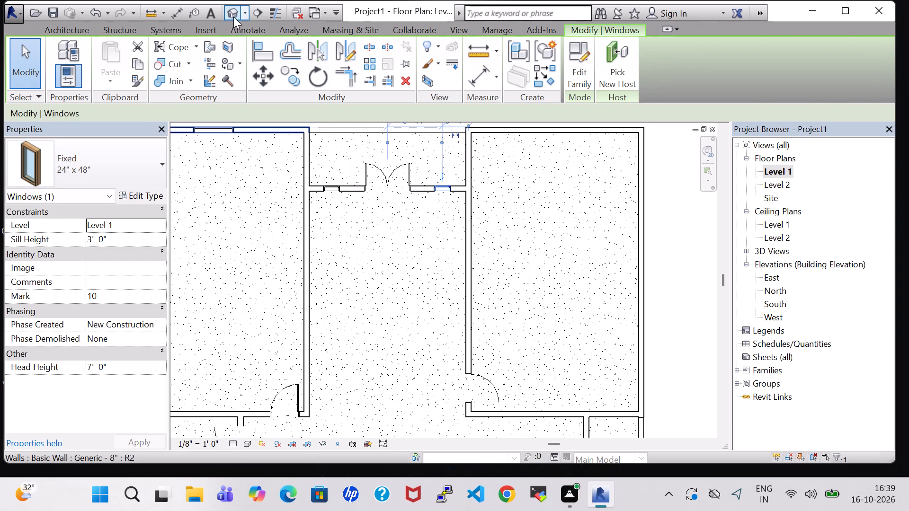
Examine the two fixed windows beside the recessed north wall's double door in the 3D view.
click(233, 17)
scroll(454, 192, down, 2)
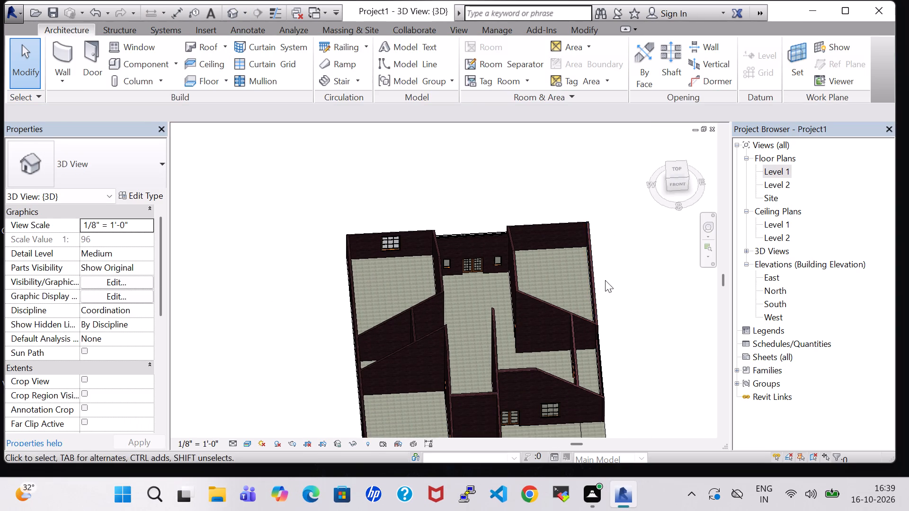
shift+middle_drag(605, 280, 568, 240)
scroll(494, 230, up, 9)
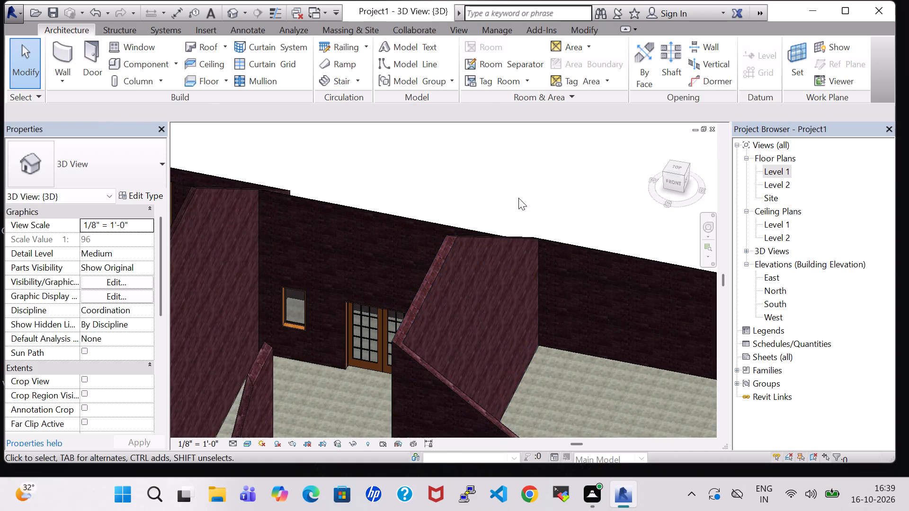
middle_drag(518, 198, 548, 208)
scroll(583, 192, down, 7)
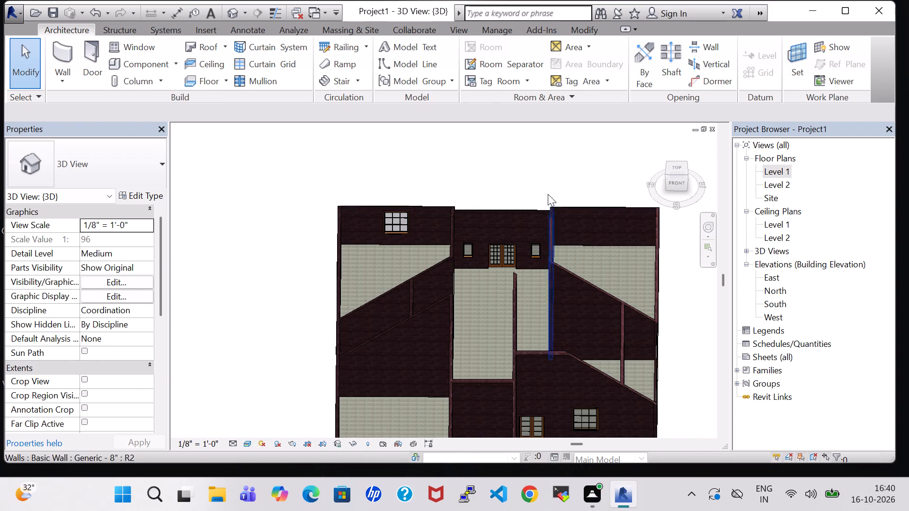
In the Level 1 plan, place Fixed 24" x 48" windows on both sides of the double door in the wall facing the narrow east strip.
double_click(779, 176)
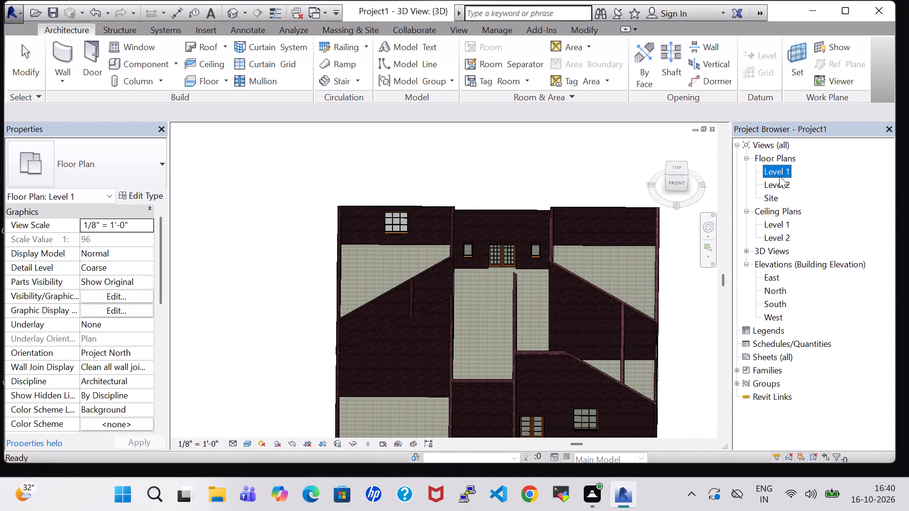
scroll(541, 260, down, 3)
middle_drag(617, 281, 587, 246)
scroll(587, 246, down, 1)
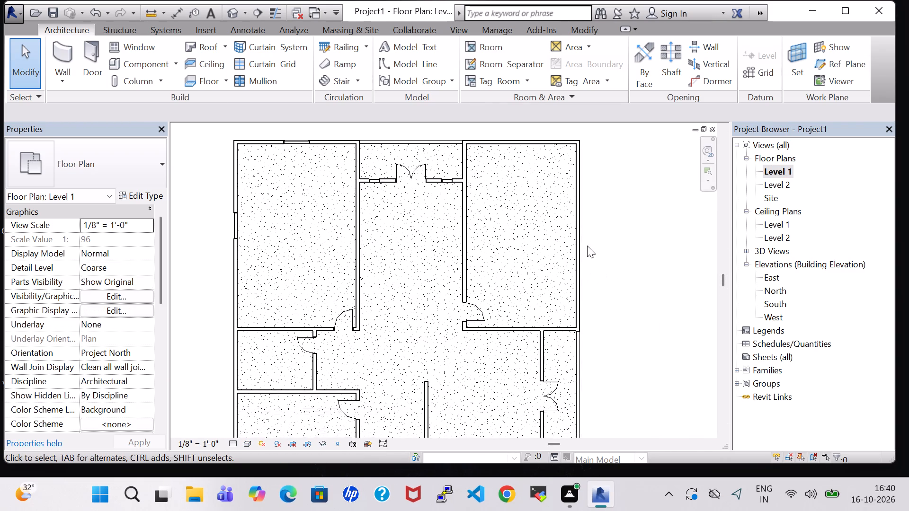
middle_drag(634, 278, 617, 272)
scroll(617, 272, down, 1)
middle_drag(622, 267, 613, 241)
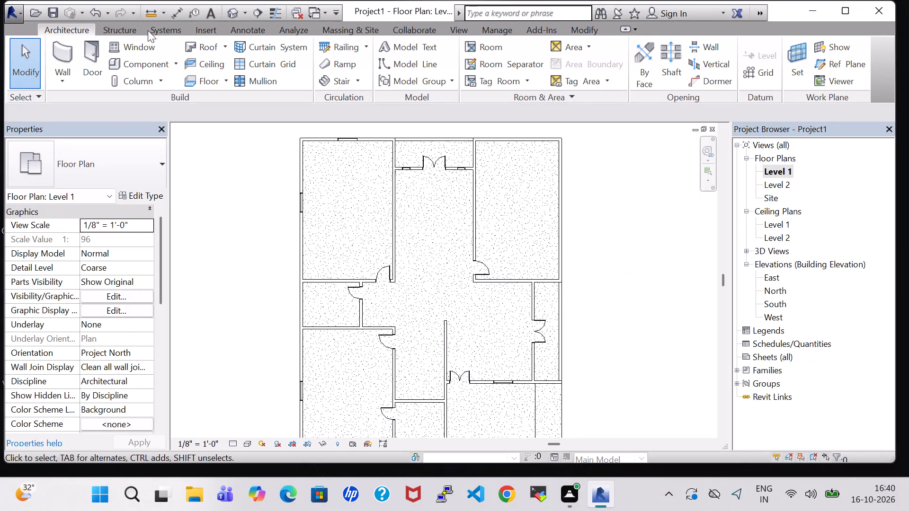
click(143, 40)
click(90, 155)
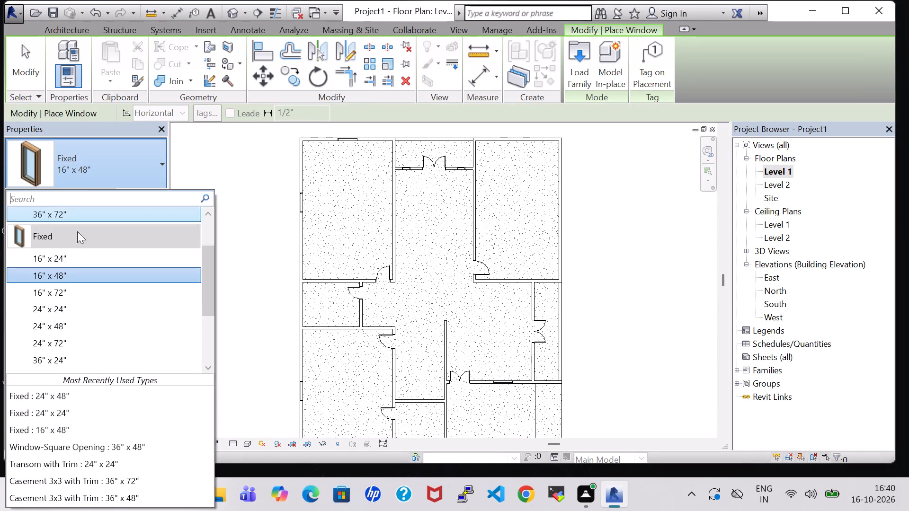
click(57, 330)
middle_drag(580, 366, 580, 353)
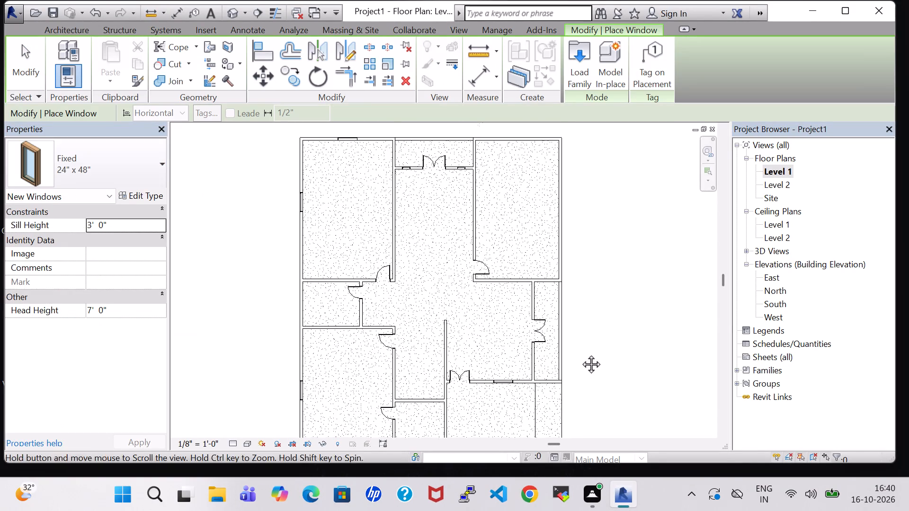
middle_drag(580, 353, 584, 317)
scroll(584, 317, up, 3)
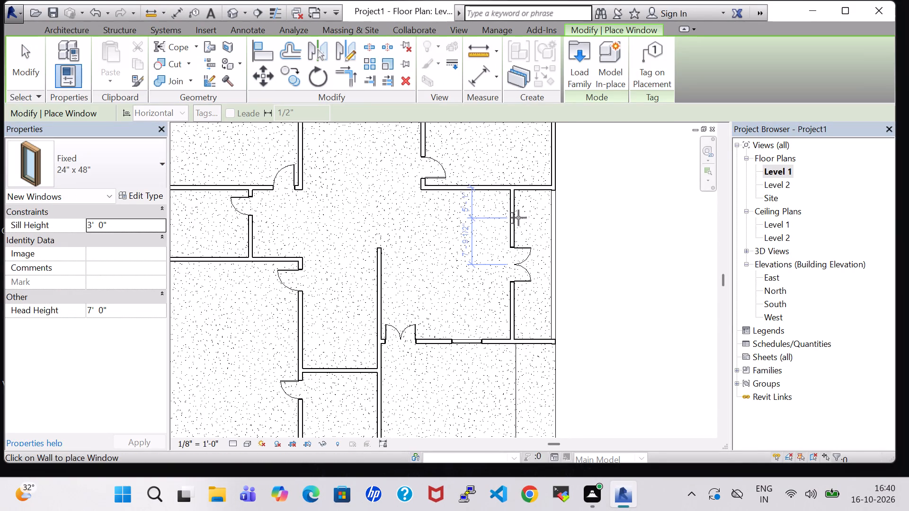
click(518, 218)
click(515, 313)
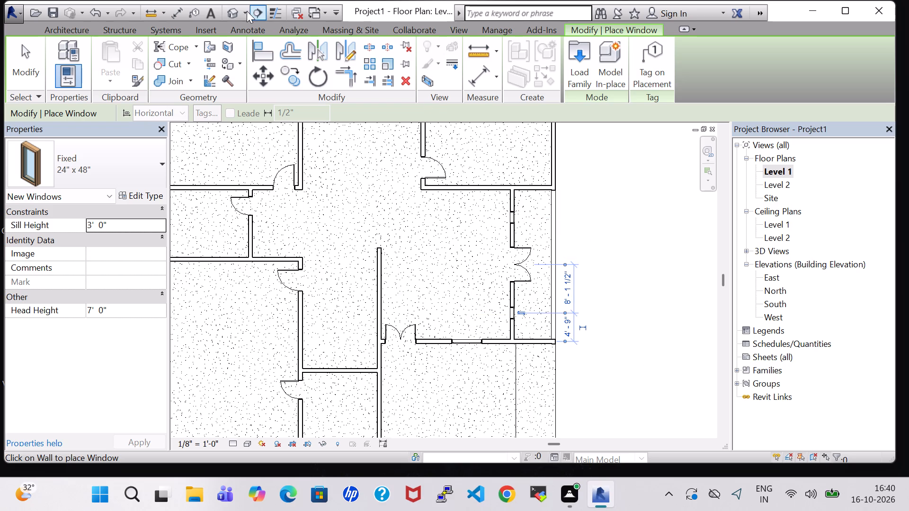
Examine the fixed windows beside the double door facing the east strip in the 3D view.
click(233, 11)
scroll(483, 162, down, 2)
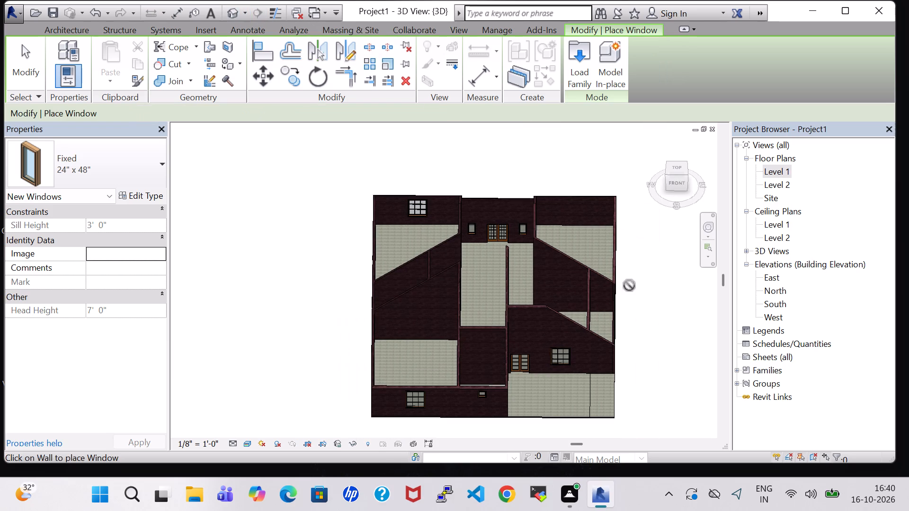
shift+middle_drag(649, 305, 545, 267)
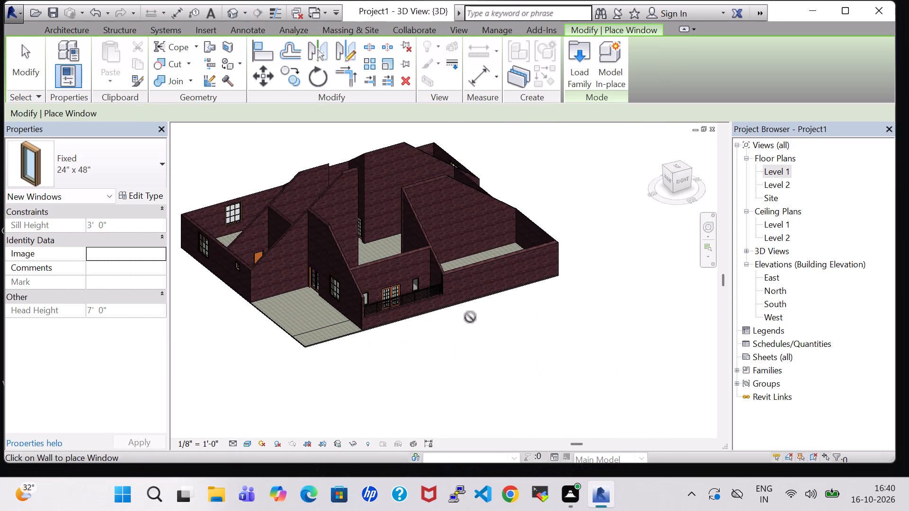
shift+middle_drag(426, 365, 528, 368)
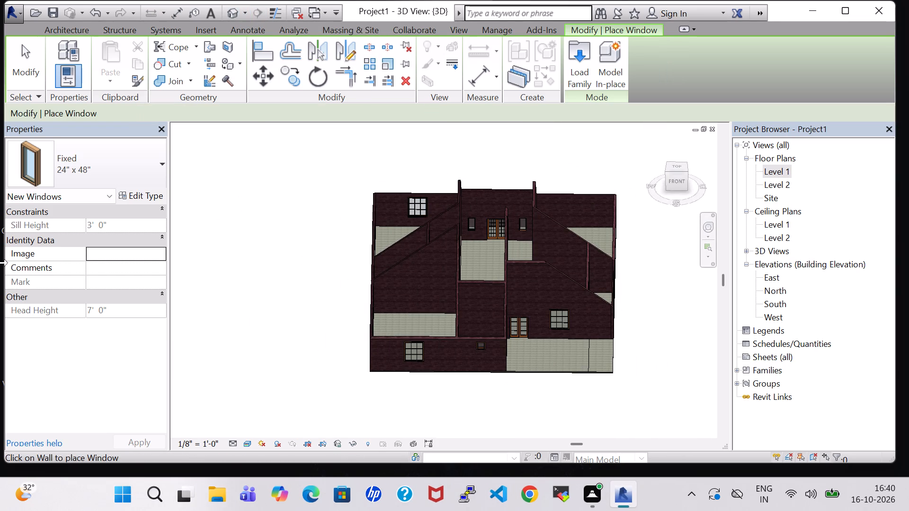
In the Level 1 plan, place tagged rooms in the northwest room, the northeast room and the central hall.
double_click(786, 169)
scroll(571, 211, down, 3)
middle_drag(578, 215, 532, 254)
scroll(533, 244, down, 1)
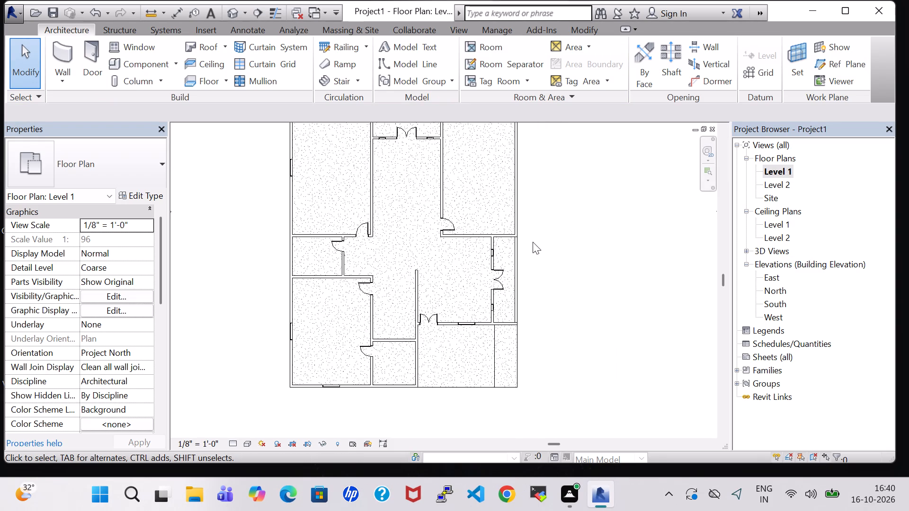
middle_drag(535, 237, 535, 269)
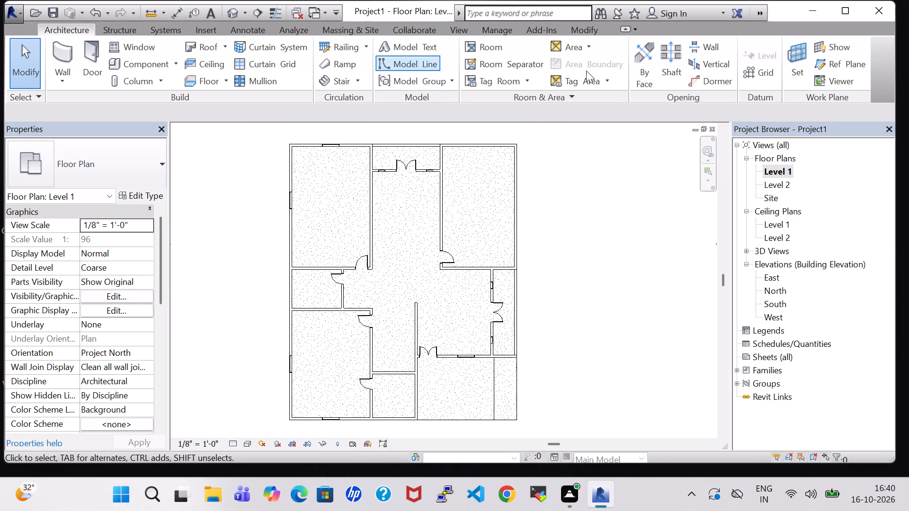
click(475, 43)
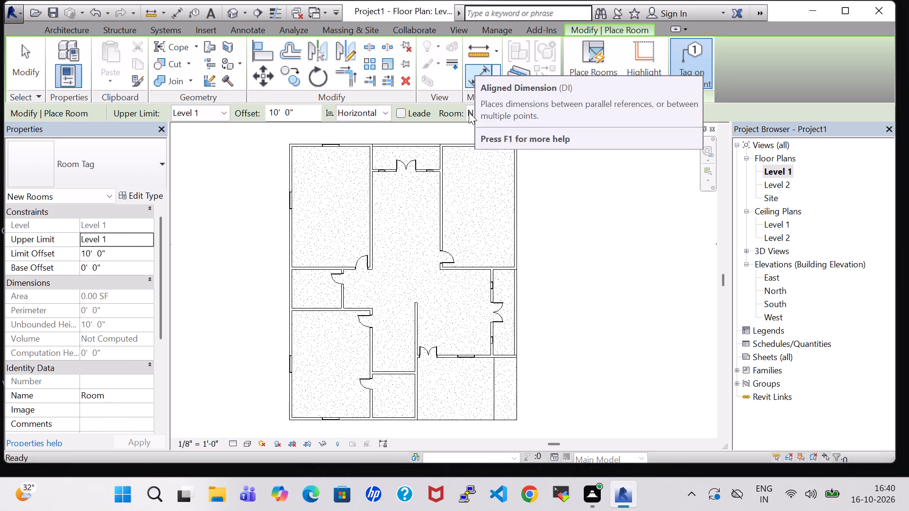
click(328, 197)
click(479, 195)
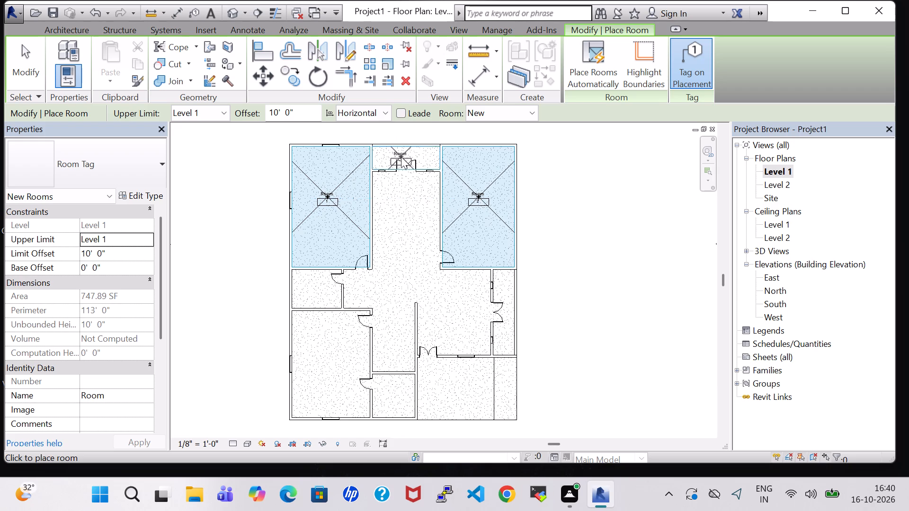
scroll(401, 157, up, 4)
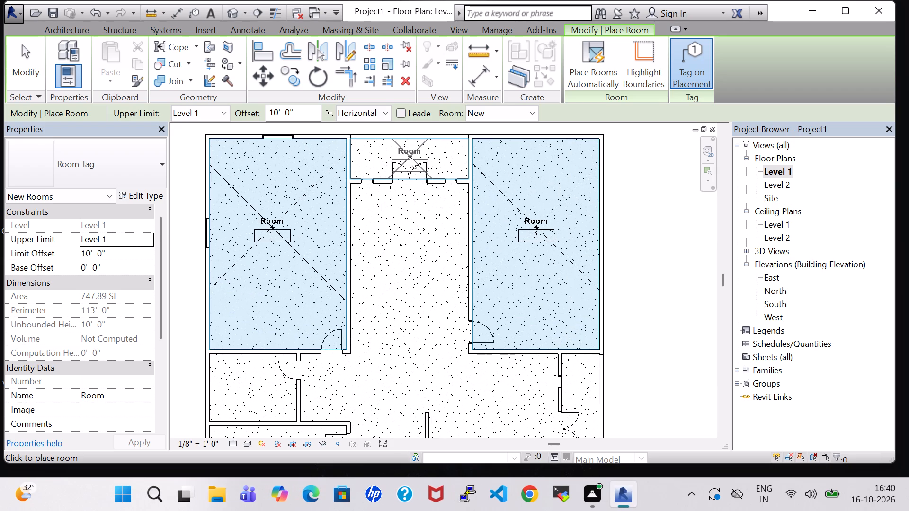
click(406, 255)
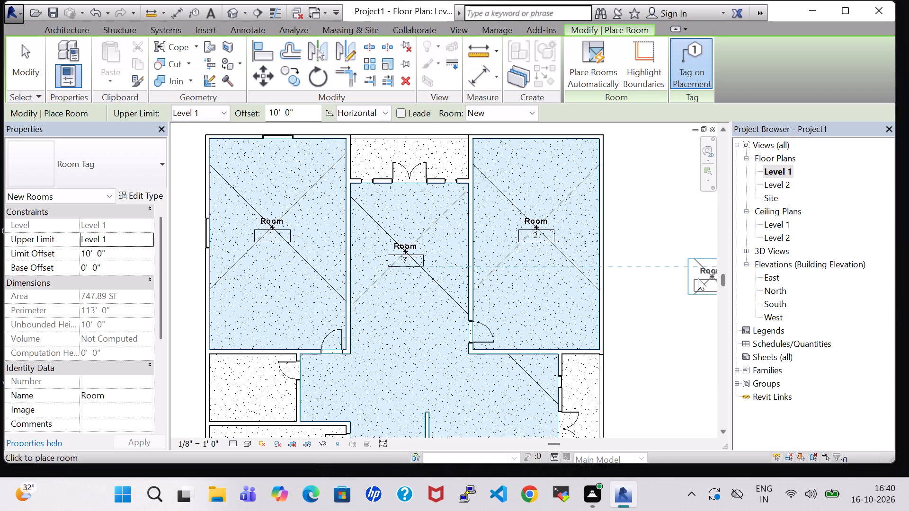
Place tagged rooms in the open hall's east part, the small west room, the southwest room, the small south room and the southeast area.
scroll(657, 269, down, 1)
middle_drag(657, 269, 692, 120)
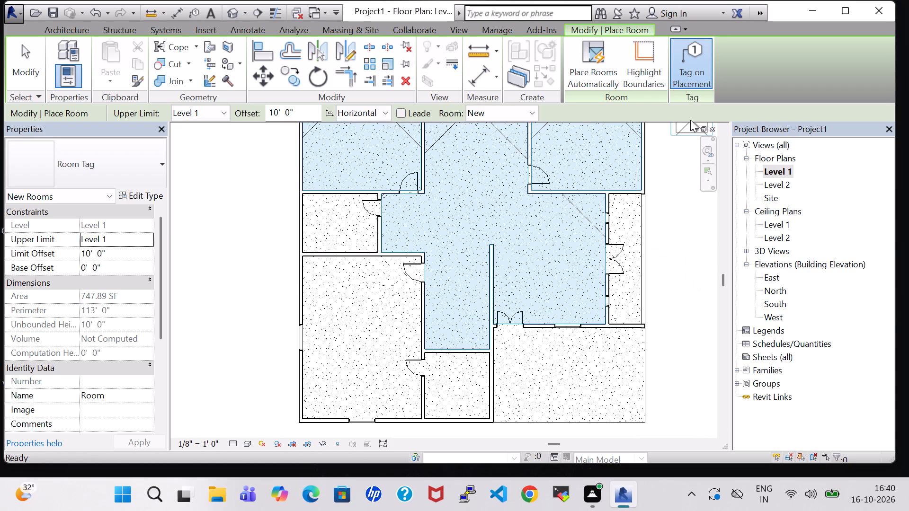
click(553, 255)
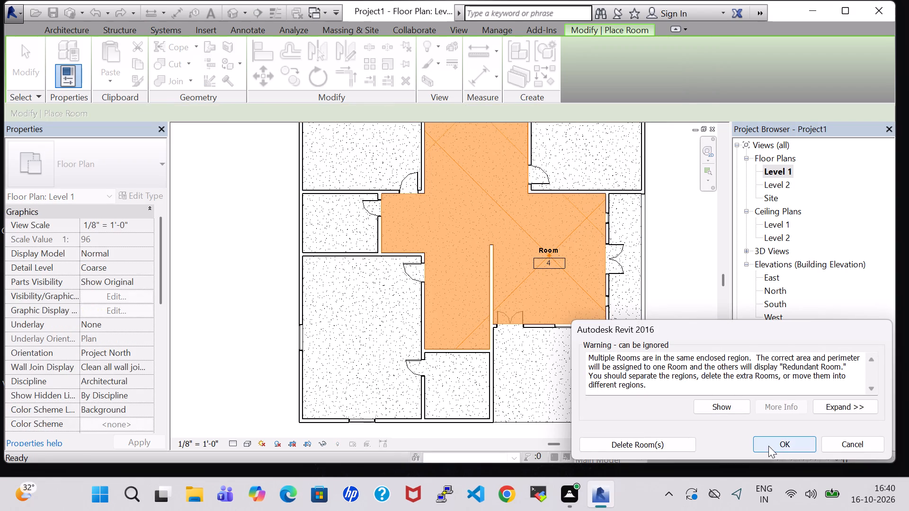
click(768, 446)
click(338, 221)
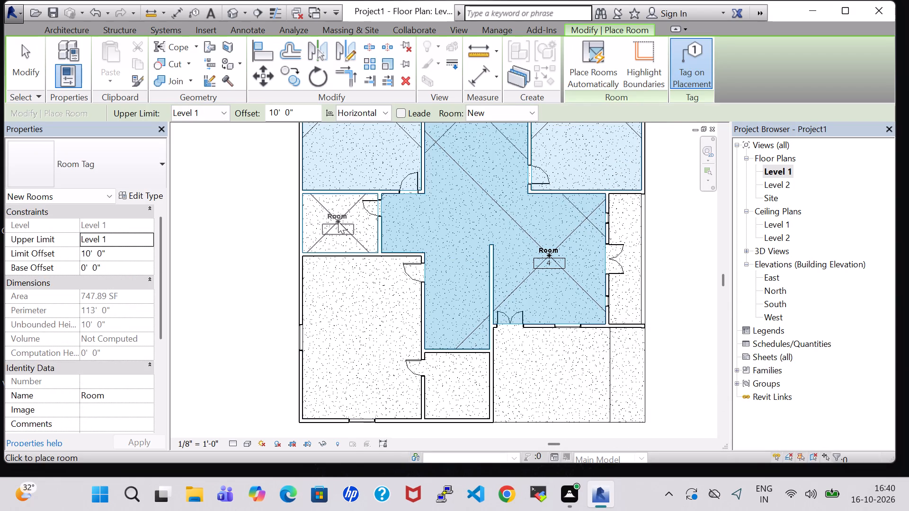
click(355, 328)
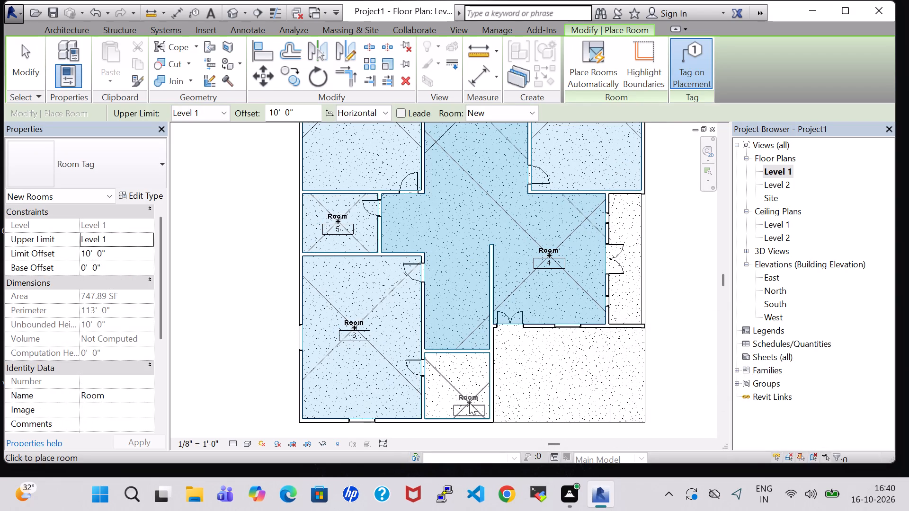
click(458, 385)
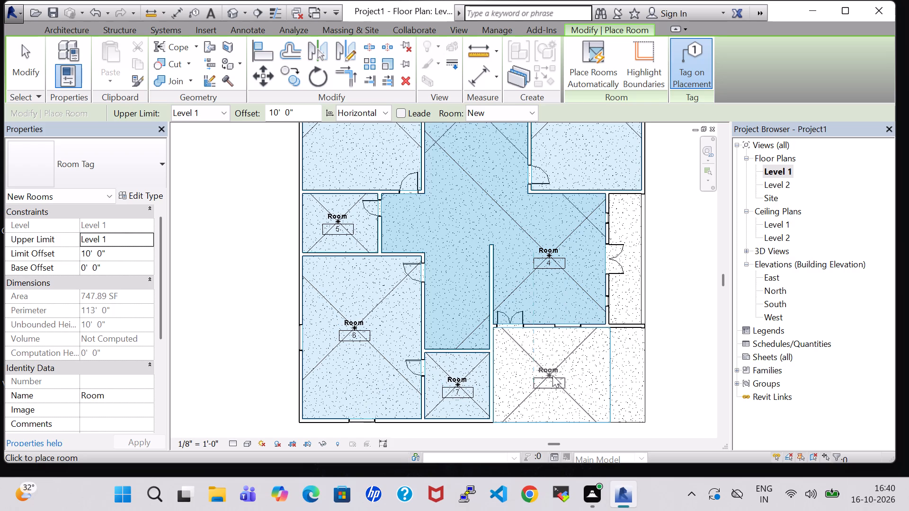
click(552, 373)
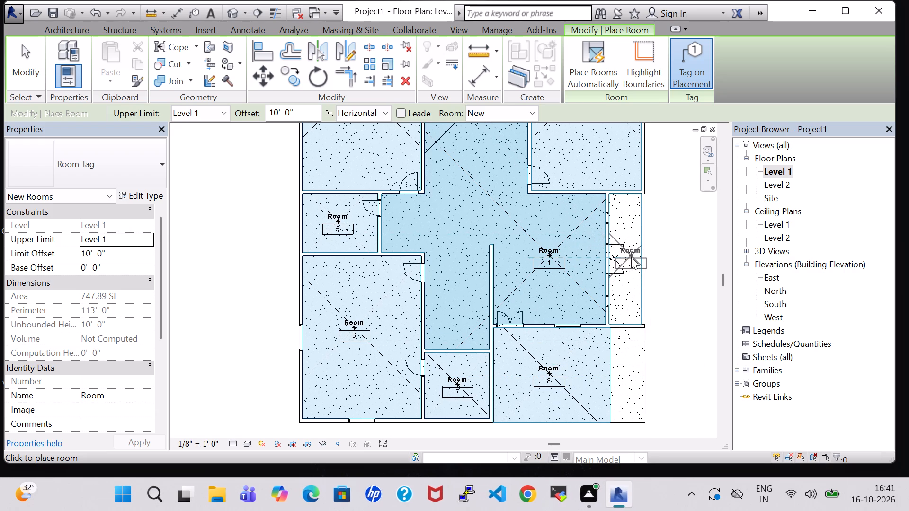
Place a room with a vertical tag in the narrow east strip and one with a horizontal tag in the north recess.
key(space)
click(631, 257)
middle_drag(643, 254, 624, 381)
scroll(643, 254, down, 1)
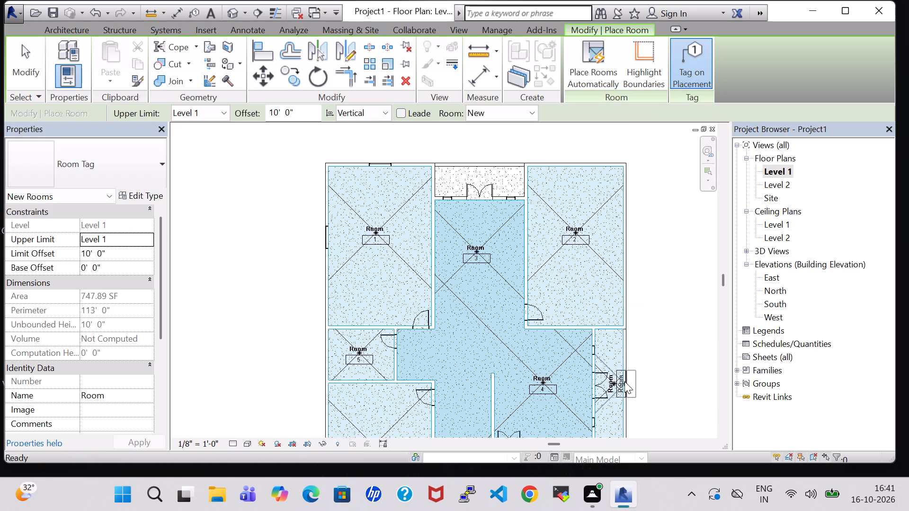
key(space)
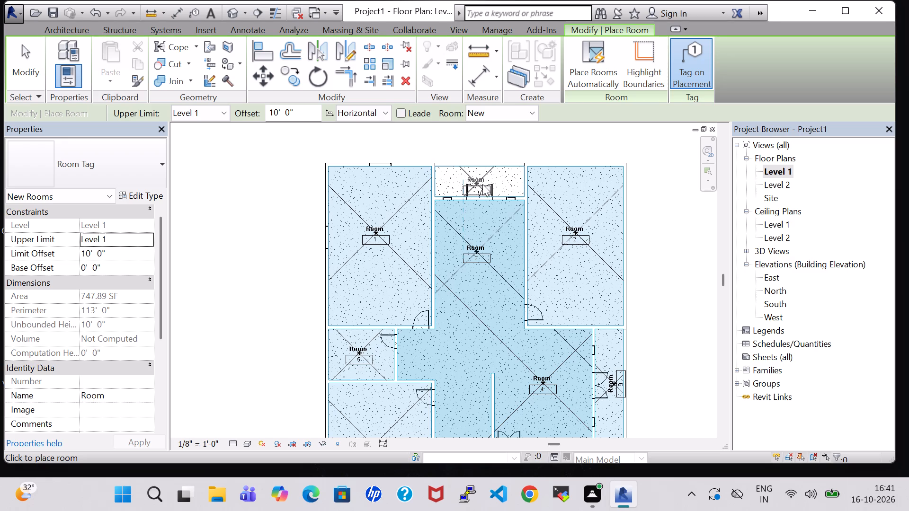
click(482, 183)
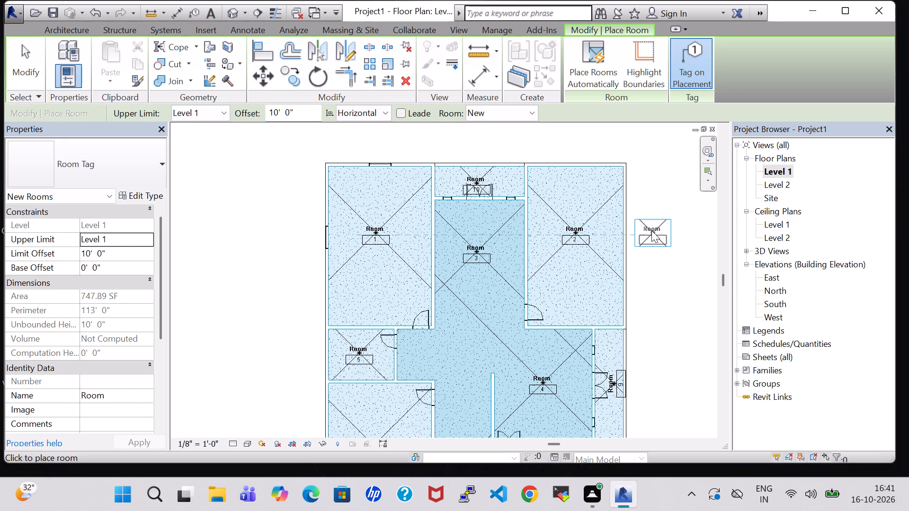
key(Escape)
key(Escape)
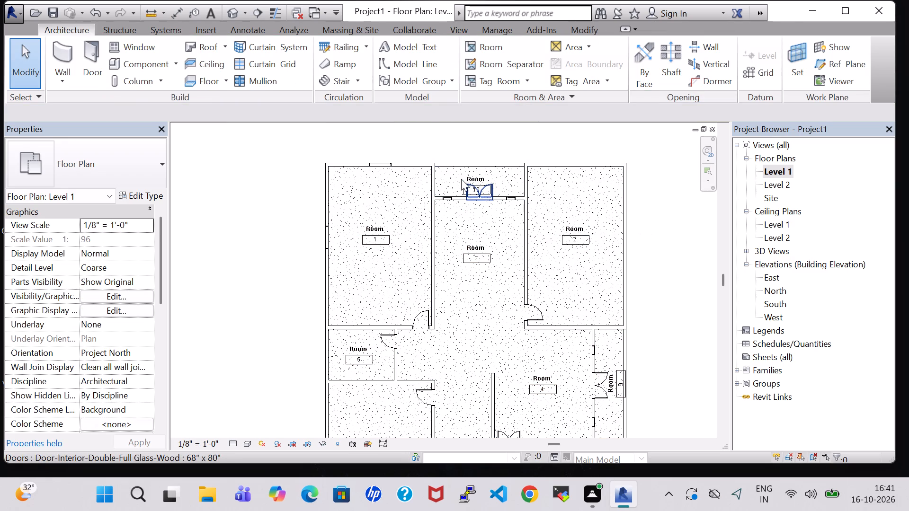
Turn off Show Room Number in the Room Tag type properties.
click(370, 234)
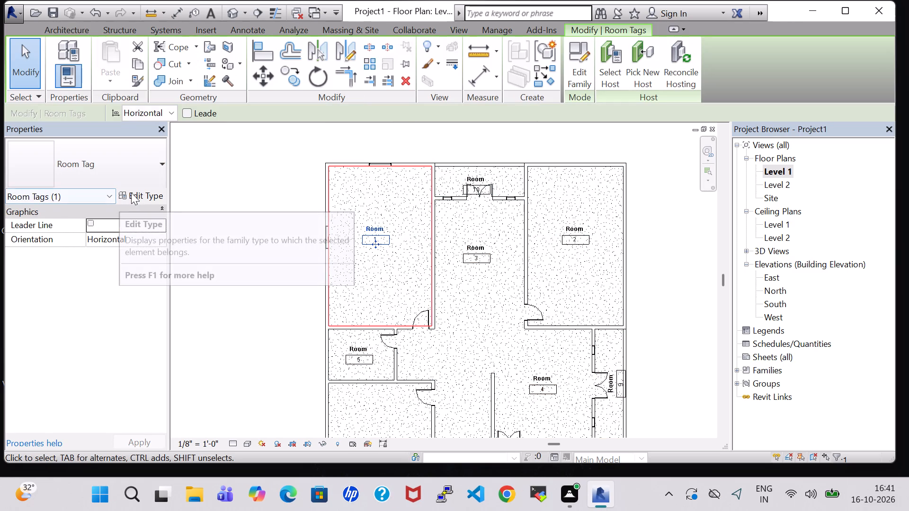
click(135, 192)
click(651, 224)
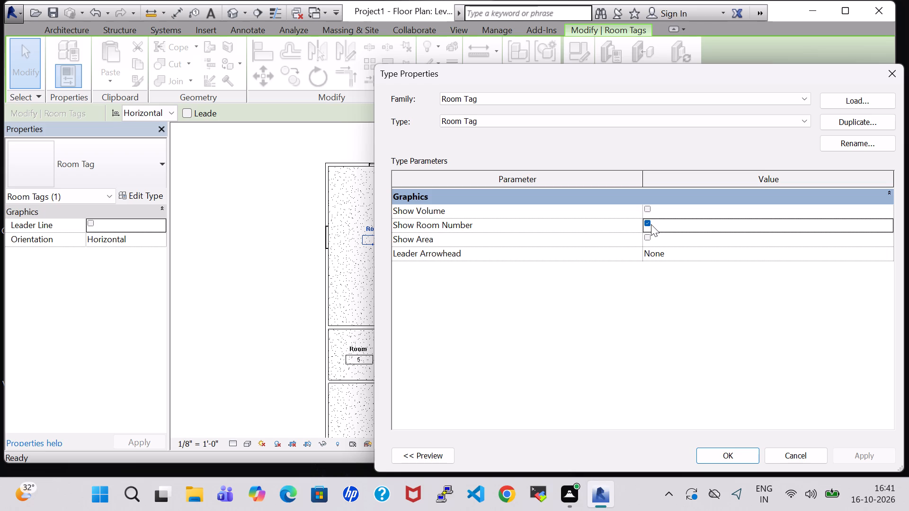
click(647, 220)
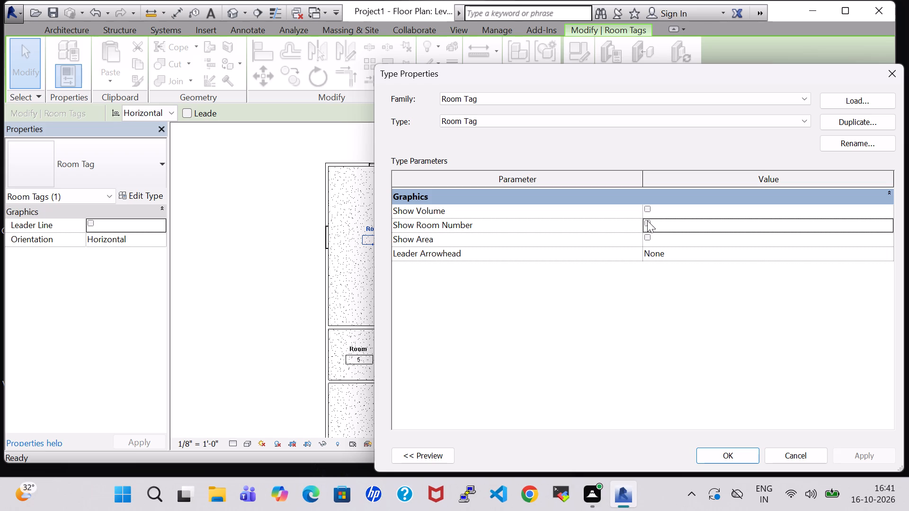
click(874, 458)
click(723, 456)
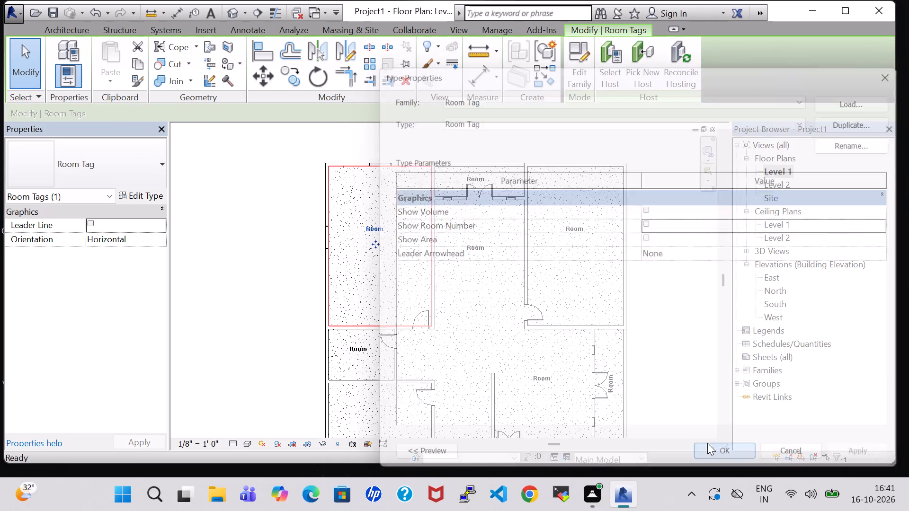
Rename the northwest room's tag to BED ROOM.
scroll(397, 284, up, 3)
double_click(362, 205)
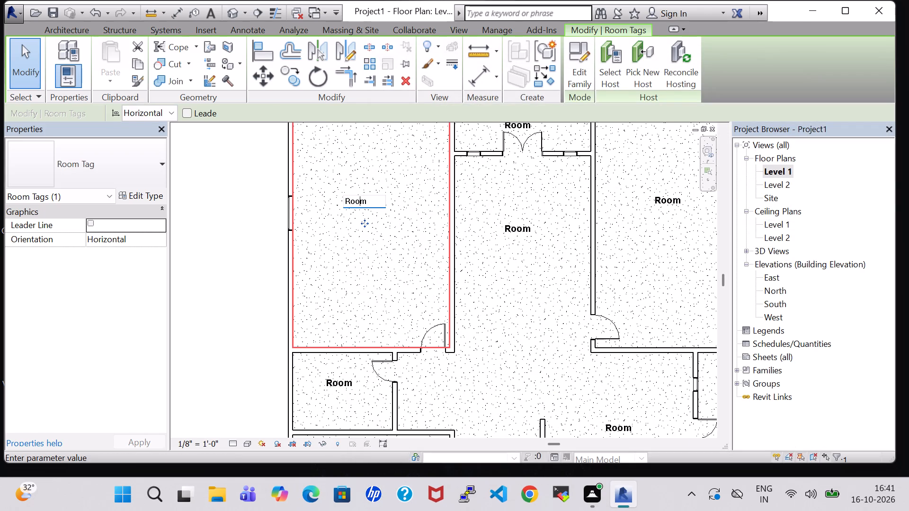
key(Right)
key(Right)
key(BackSpace)
key(BackSpace)
key(BackSpace)
key(BackSpace)
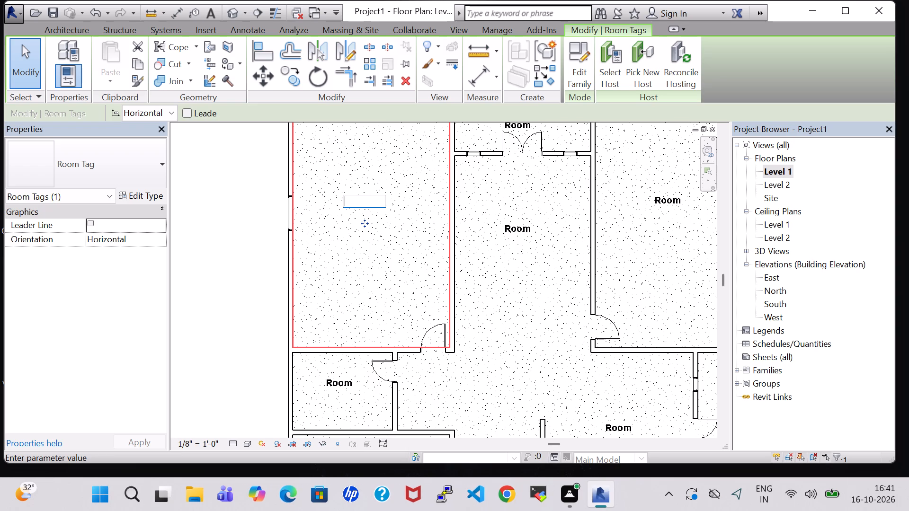
text(BED ROOM)
key(Return)
Rename the room in the north recess, outside the double door, to BALCONY.
scroll(494, 301, down, 3)
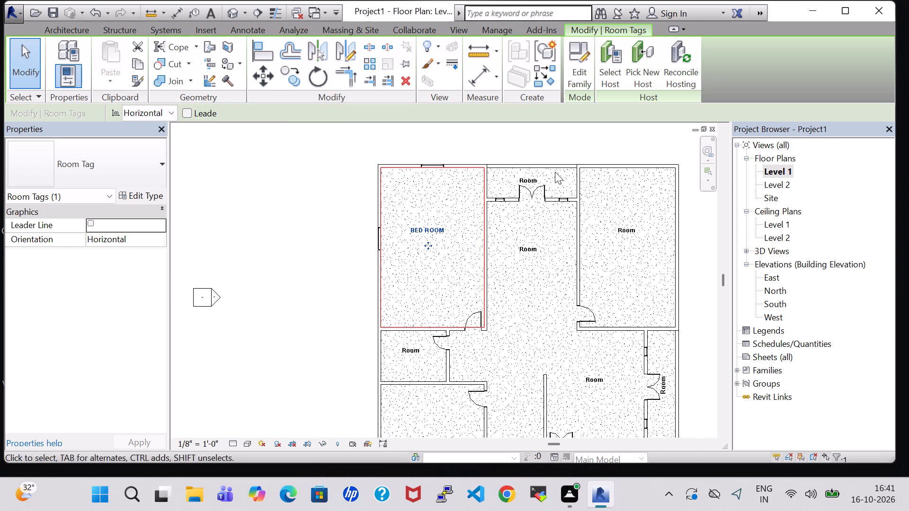
double_click(535, 179)
key(BackSpace)
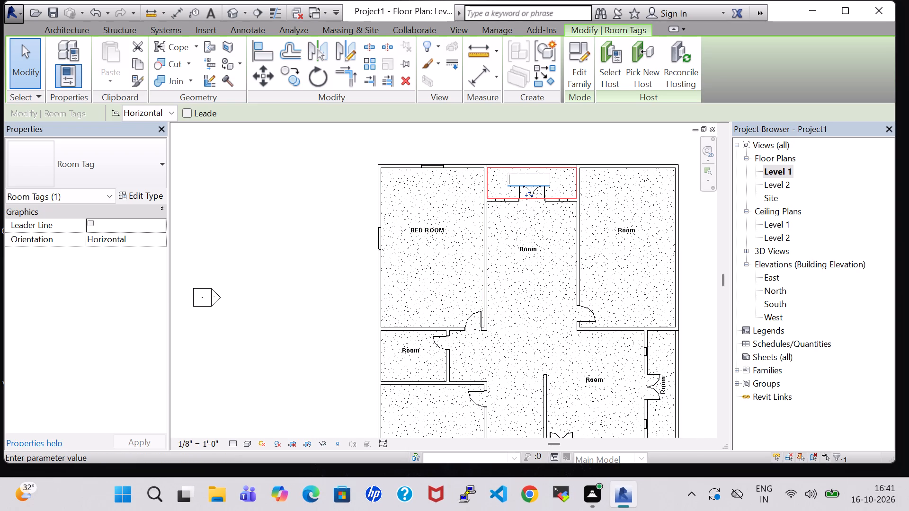
text(BALCONY)
key(Return)
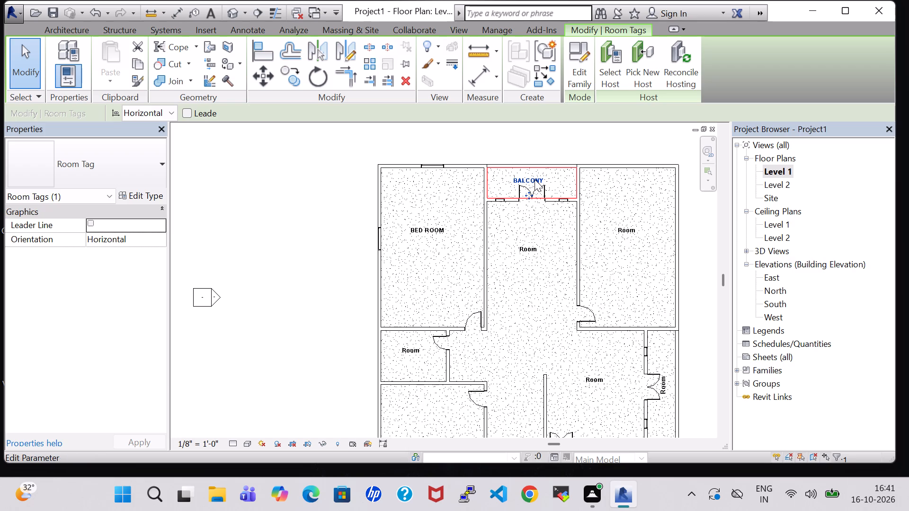
Rename the room at the north end of the central hall to DINNING.
double_click(526, 253)
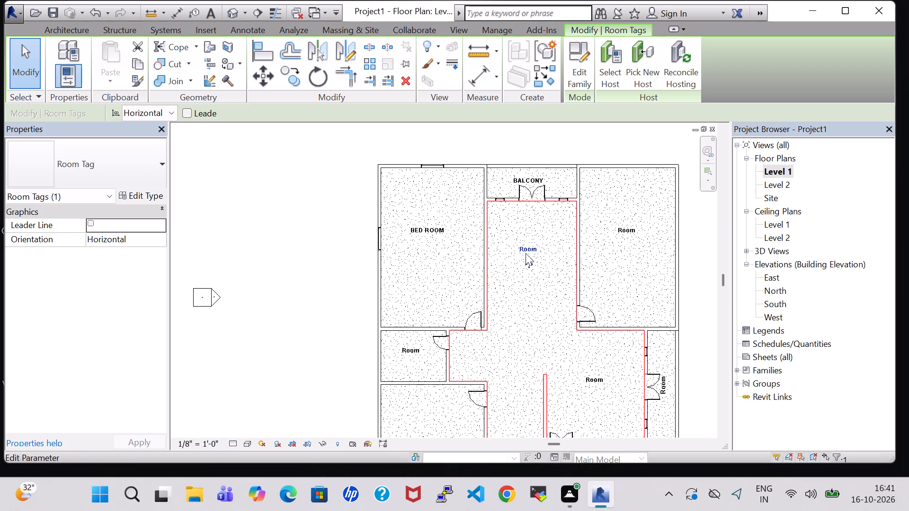
key(BackSpace)
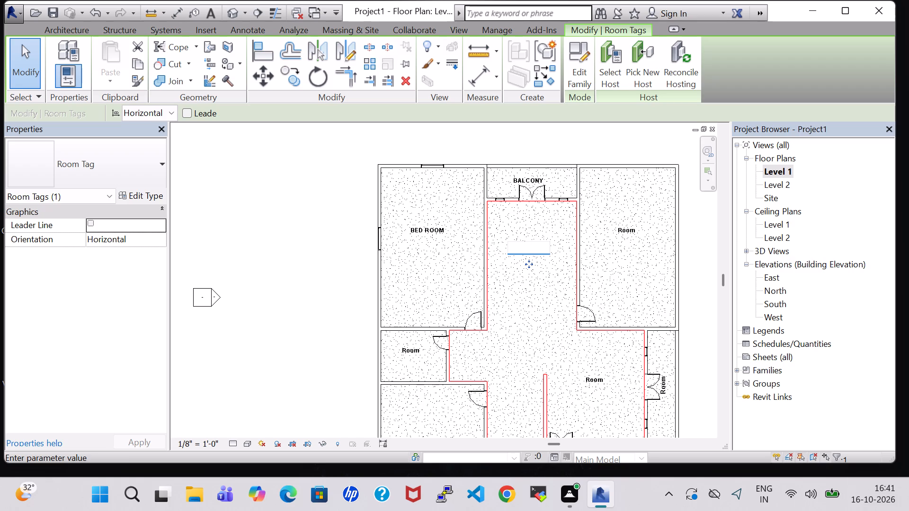
text(DINNING)
key(Return)
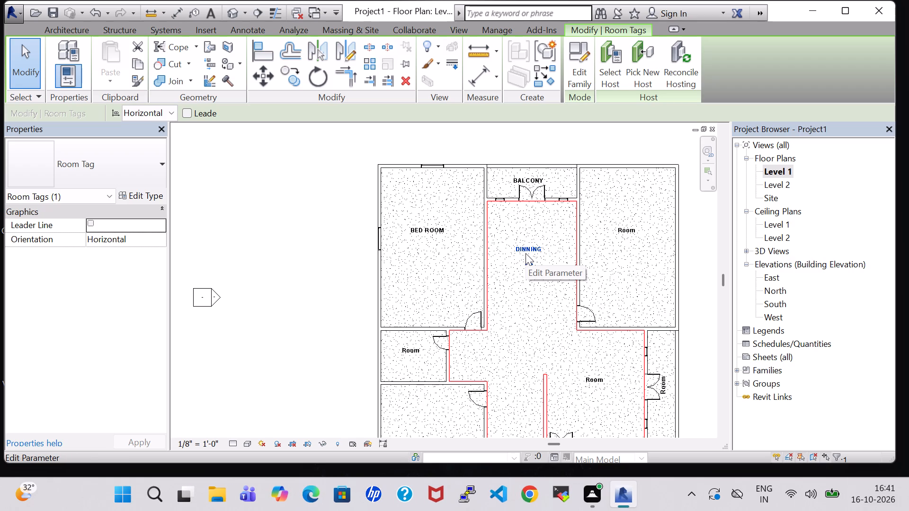
Rename the northeast room to KITCHEN.
double_click(634, 234)
key(BackSpace)
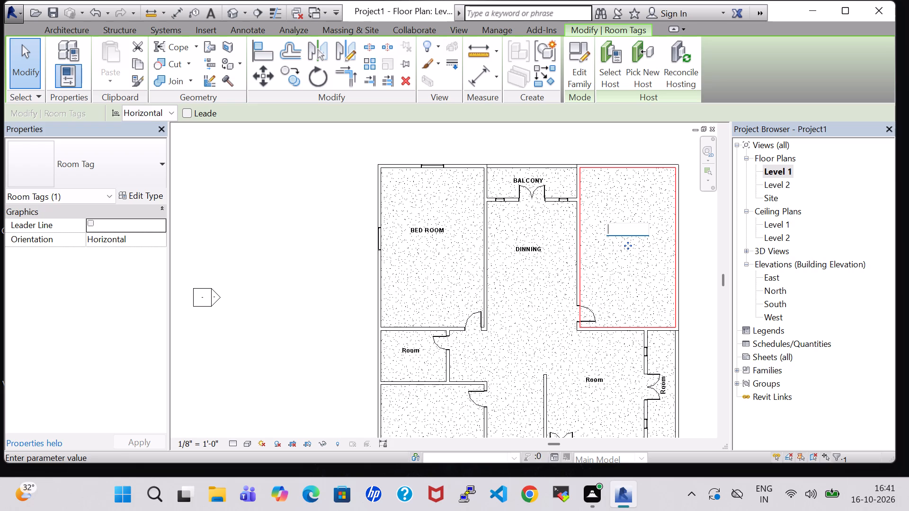
text(KITCHEN)
key(Return)
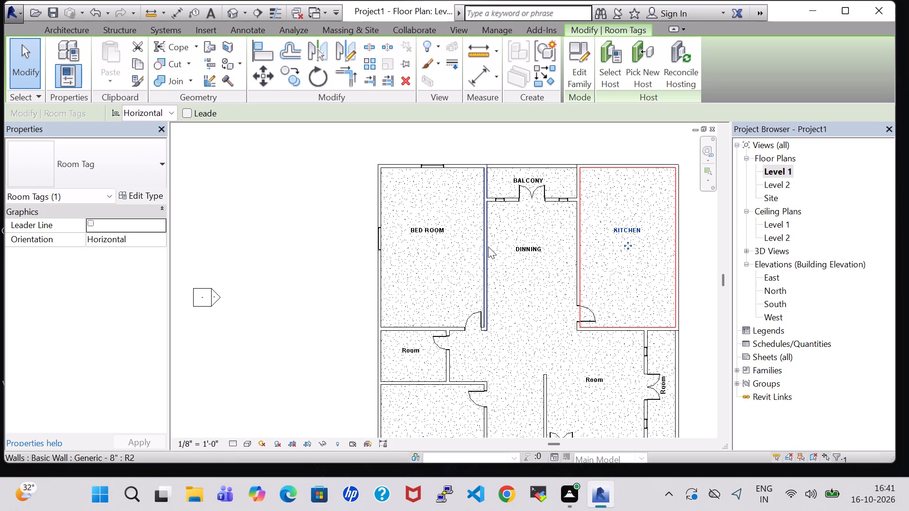
click(313, 262)
Rename the small west room below the bedroom to TOILET.
middle_drag(541, 274, 514, 210)
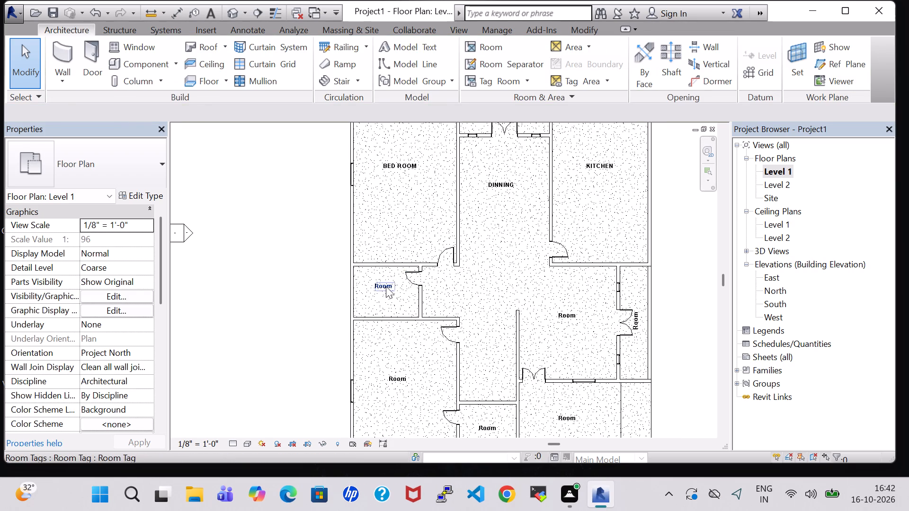
double_click(381, 287)
key(BackSpace)
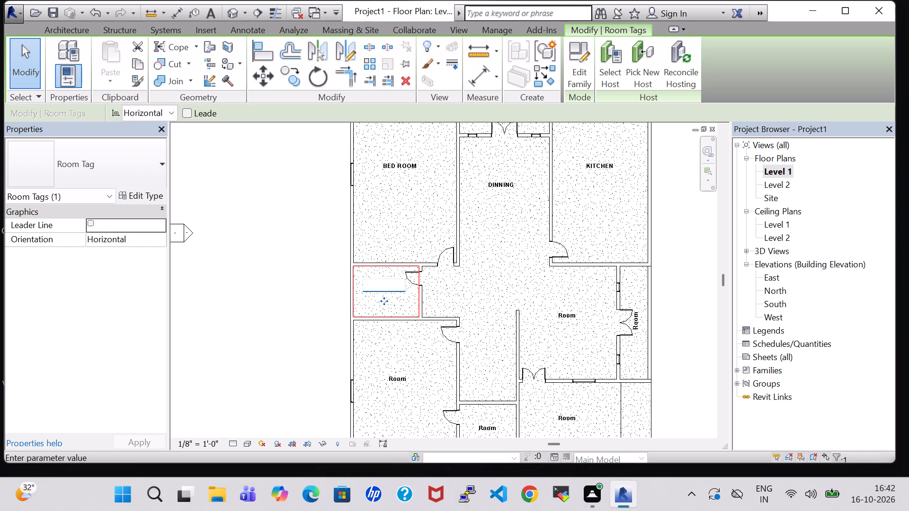
text(TOILET)
key(Return)
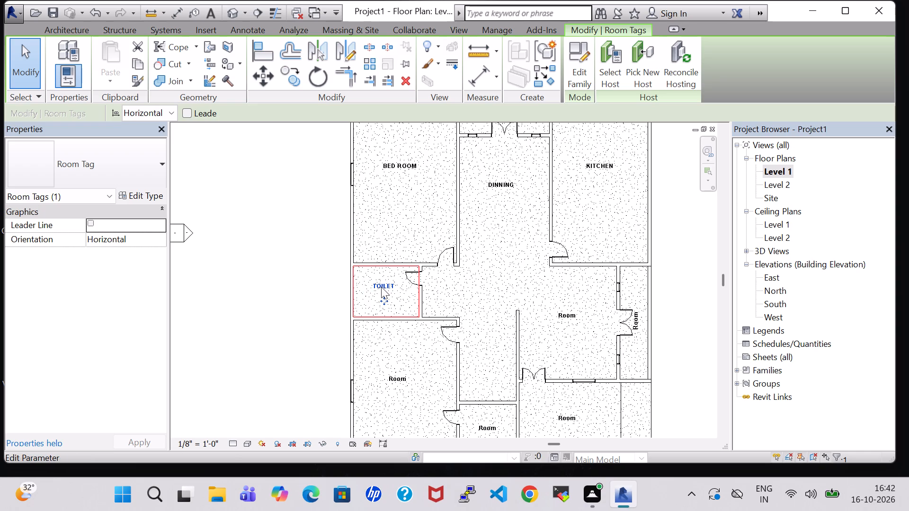
click(697, 314)
Rename the room in the open hall's east part, beside the narrow east strip, to LIVING AREA.
scroll(697, 314, down, 1)
middle_drag(697, 314, 666, 261)
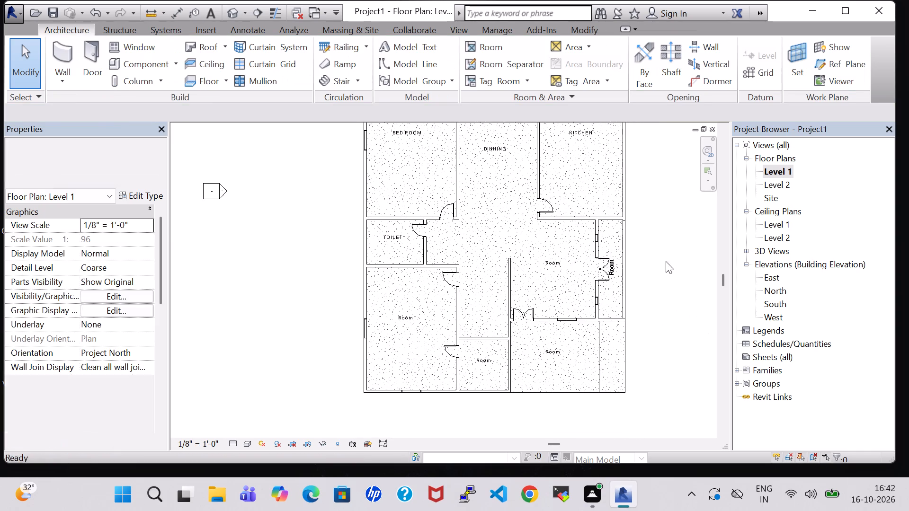
double_click(558, 263)
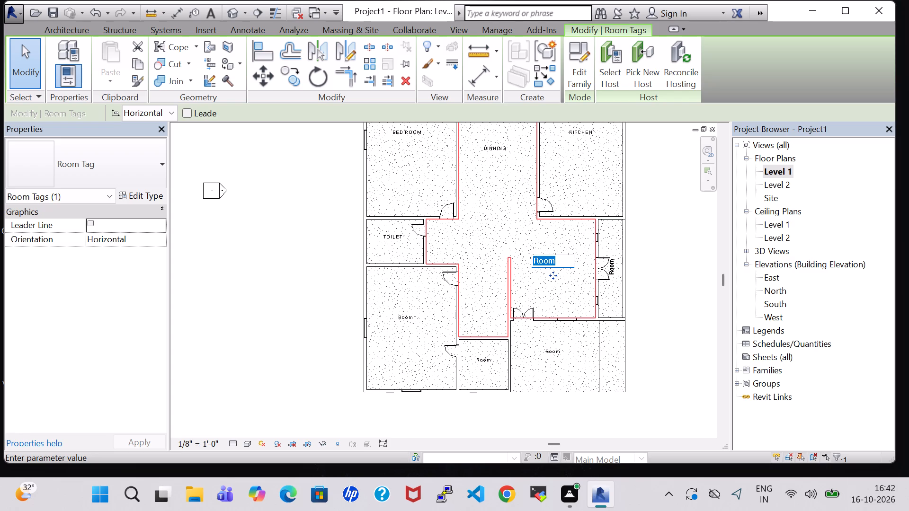
key(BackSpace)
text(LIBING)
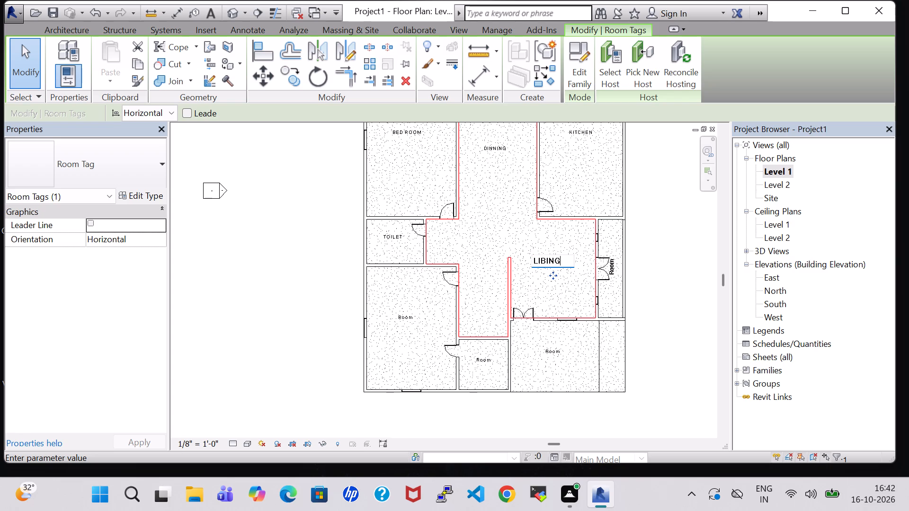
key(BackSpace)
key(BackSpace)
key(BackSpace)
key(BackSpace)
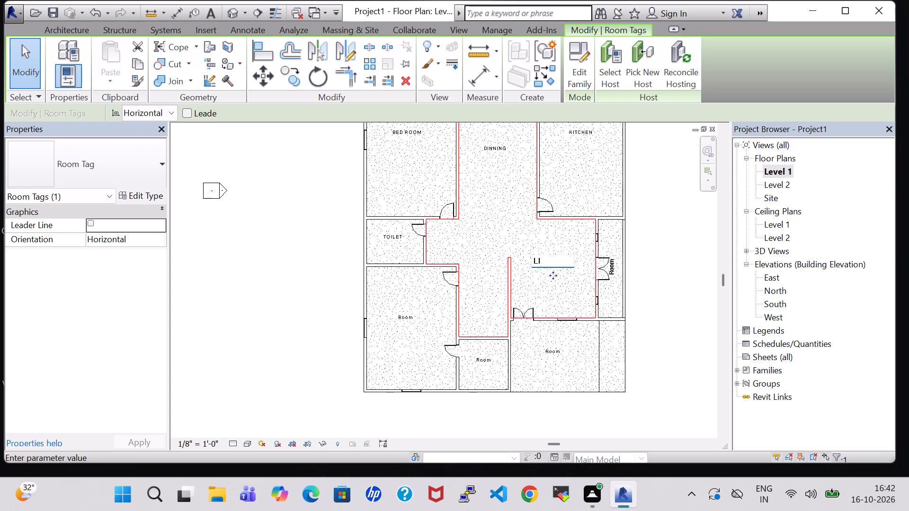
text(VING AE)
key(BackSpace)
text(REA)
key(Return)
Extend the name of the DINNING room in the central hall to DINNING AREA.
double_click(500, 148)
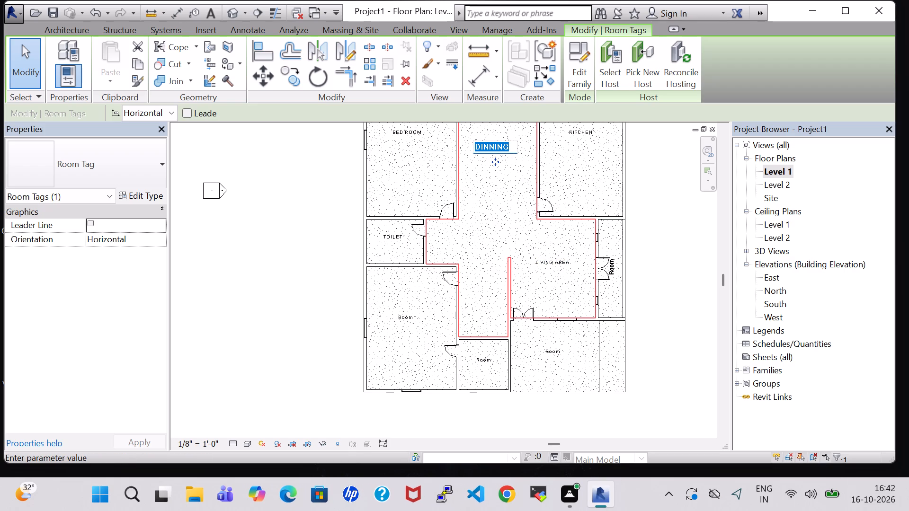
click(515, 149)
key(space)
text(AREA)
key(Return)
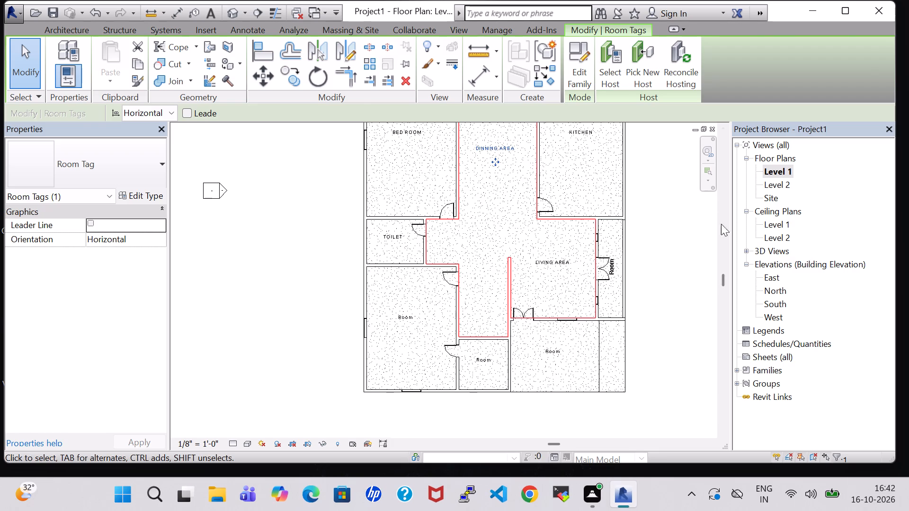
click(684, 238)
Rename the narrow strip room east of the living area to BALCONY and nudge its vertical tag slightly east.
scroll(602, 280, up, 2)
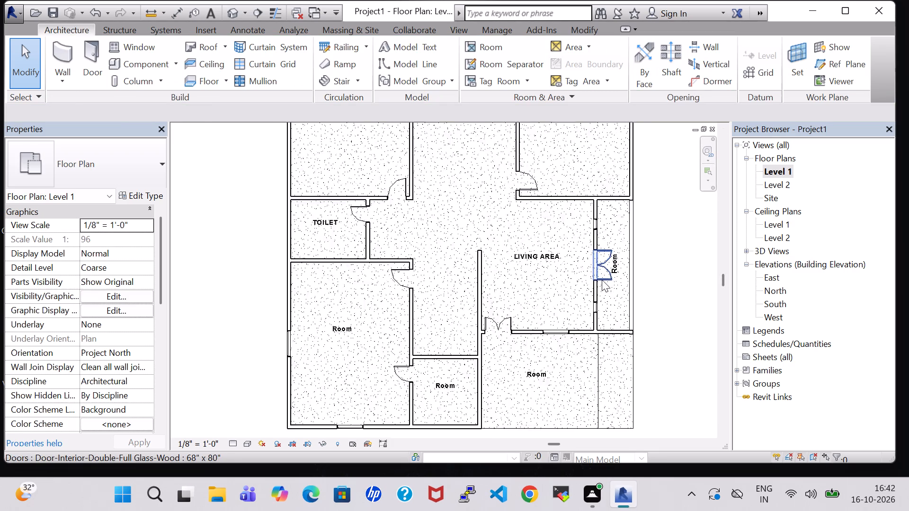
scroll(602, 280, up, 2)
click(618, 259)
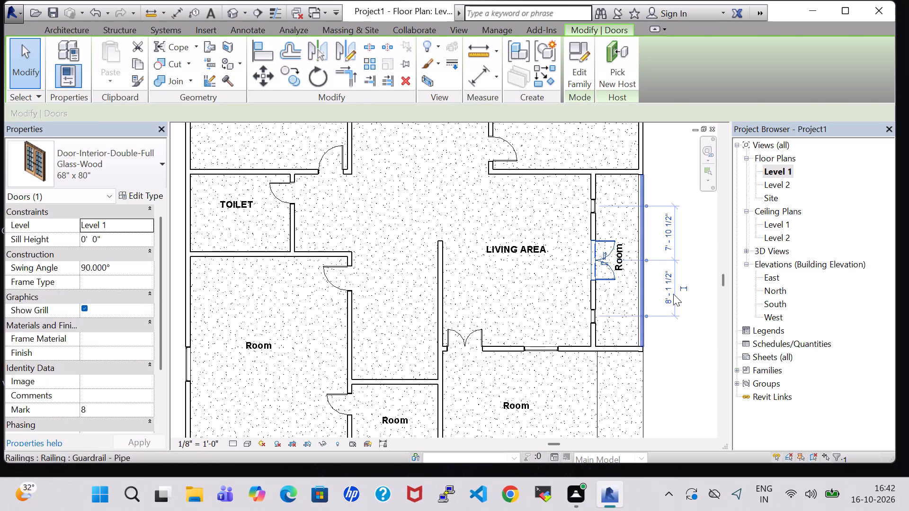
click(692, 329)
double_click(622, 259)
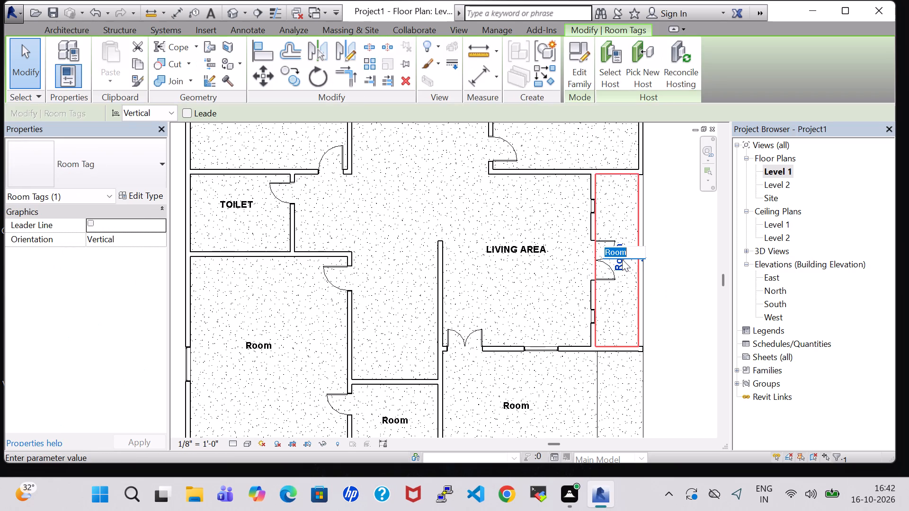
key(BackSpace)
text(BALCONY)
key(Return)
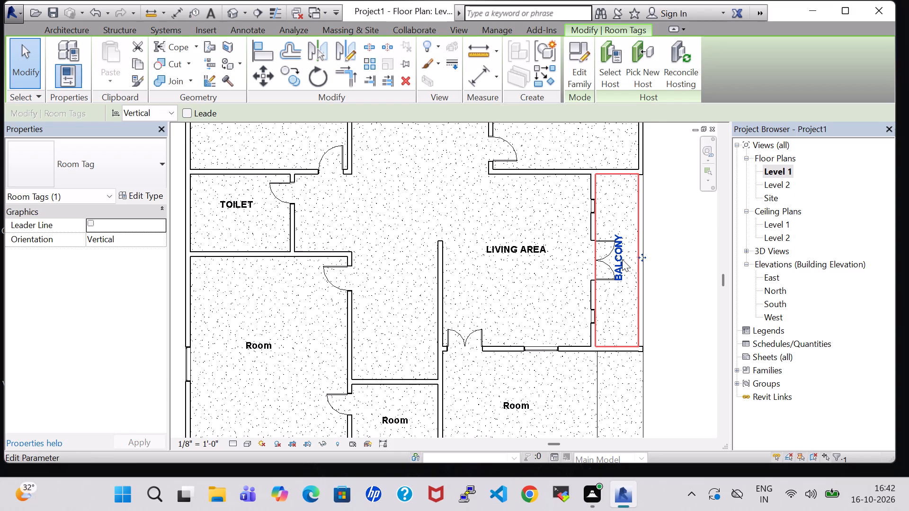
key(Right)
key(Right)
click(665, 274)
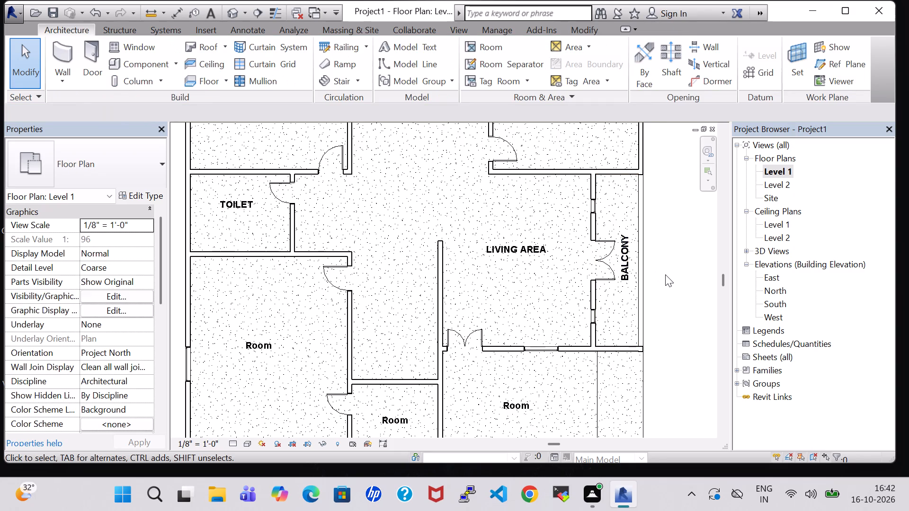
Rename the large southwest room to BED ROOM.
scroll(665, 274, down, 2)
middle_drag(665, 274, 623, 219)
double_click(322, 271)
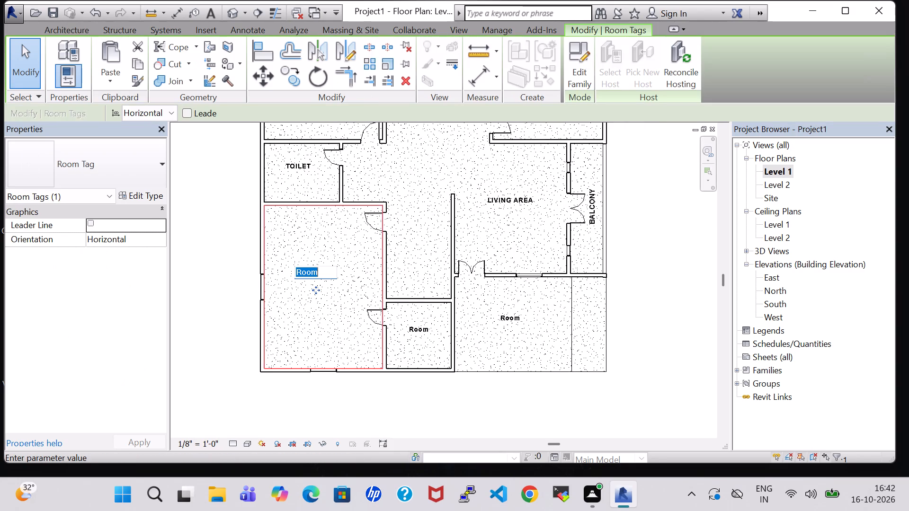
key(BackSpace)
text(BED ROOM)
key(Return)
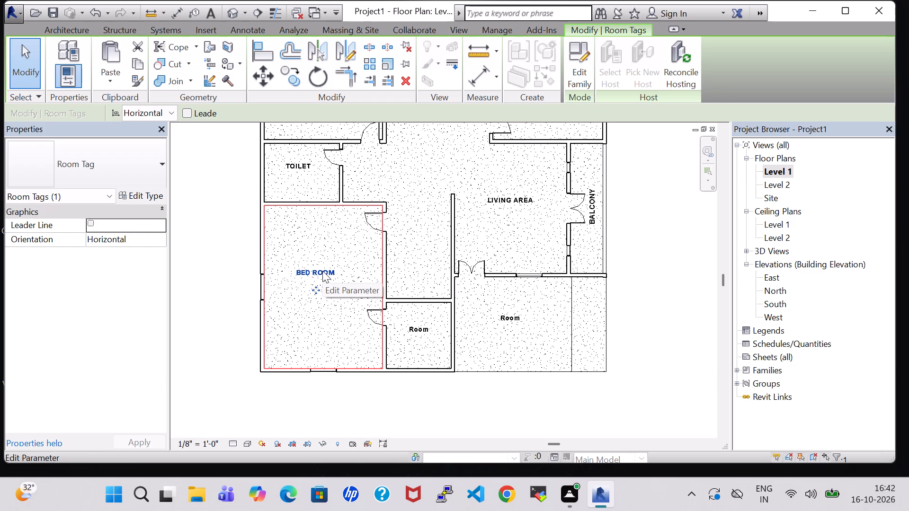
click(633, 282)
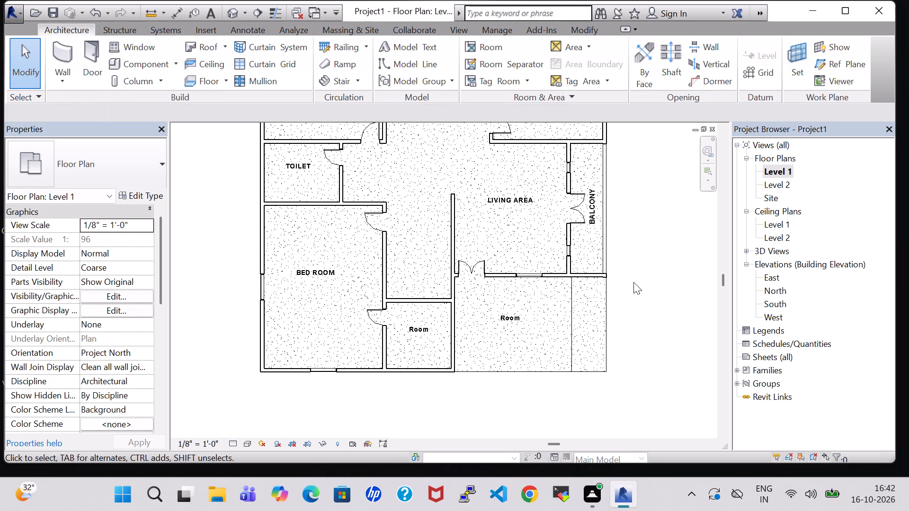
Rename the small room east of the southwest bedroom to TOILET.
double_click(429, 331)
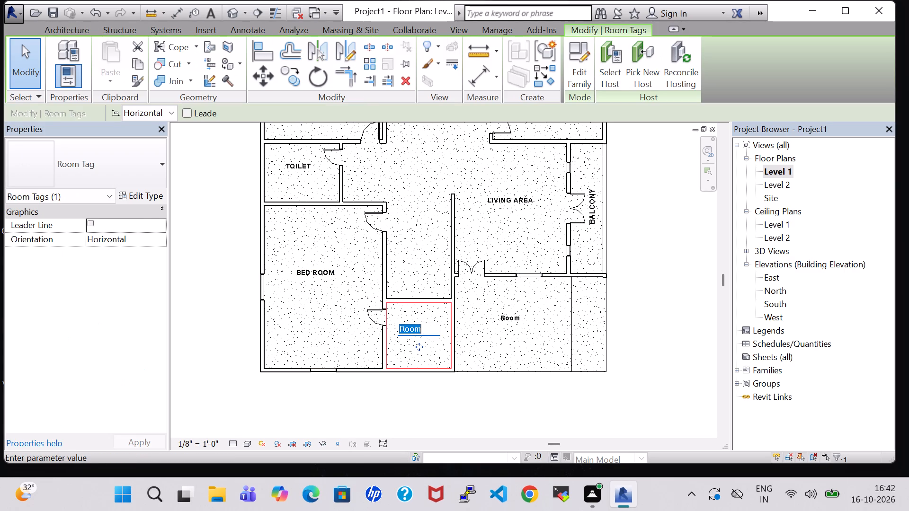
key(BackSpace)
text(TOILET)
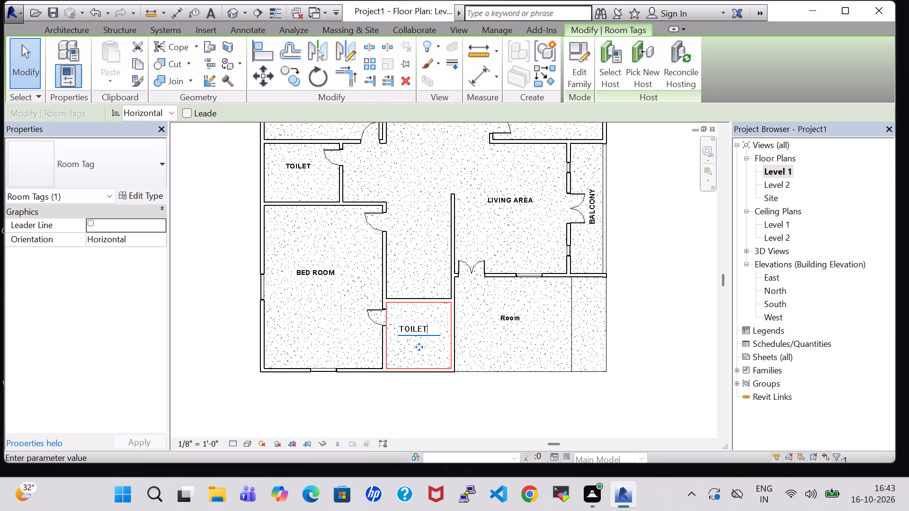
key(Return)
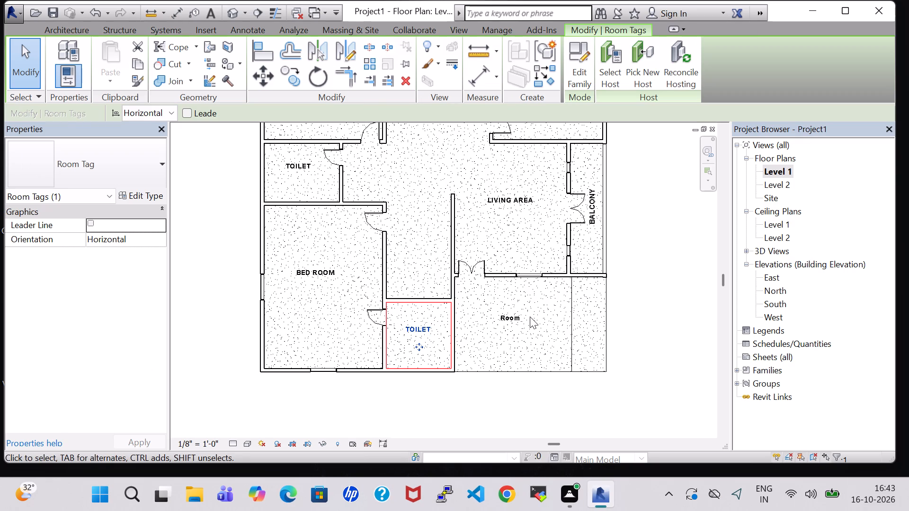
Rename the open room south of the living area to SITOUT.
double_click(522, 317)
key(BackSpace)
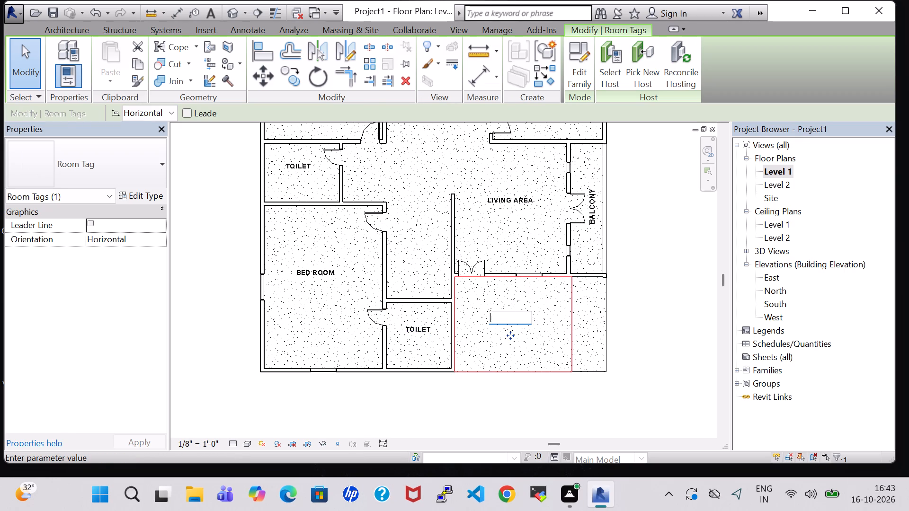
key(s)
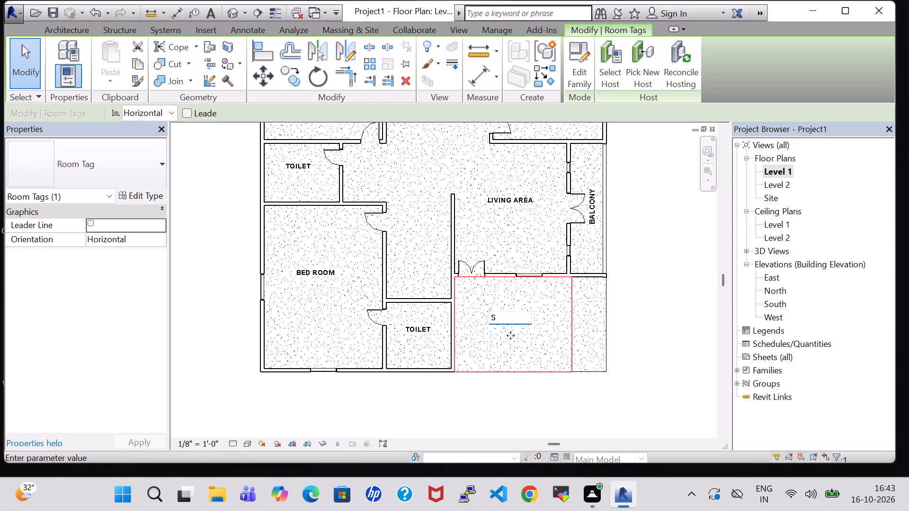
text(ITOUT)
key(Return)
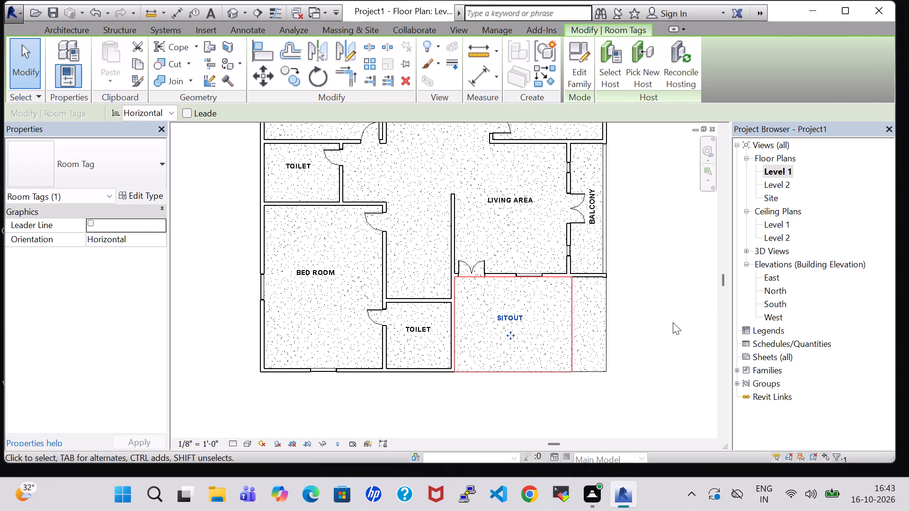
click(673, 322)
Load the Casement Dbl with Trim window family from the US Imperial library's Windows folder.
middle_drag(633, 266, 631, 281)
scroll(630, 283, down, 2)
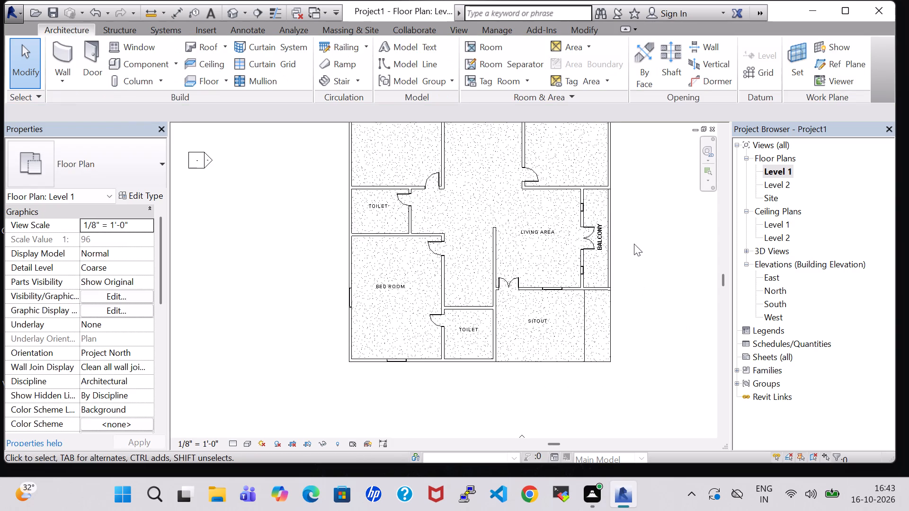
middle_drag(634, 244, 586, 319)
scroll(594, 324, down, 1)
middle_drag(605, 310, 587, 304)
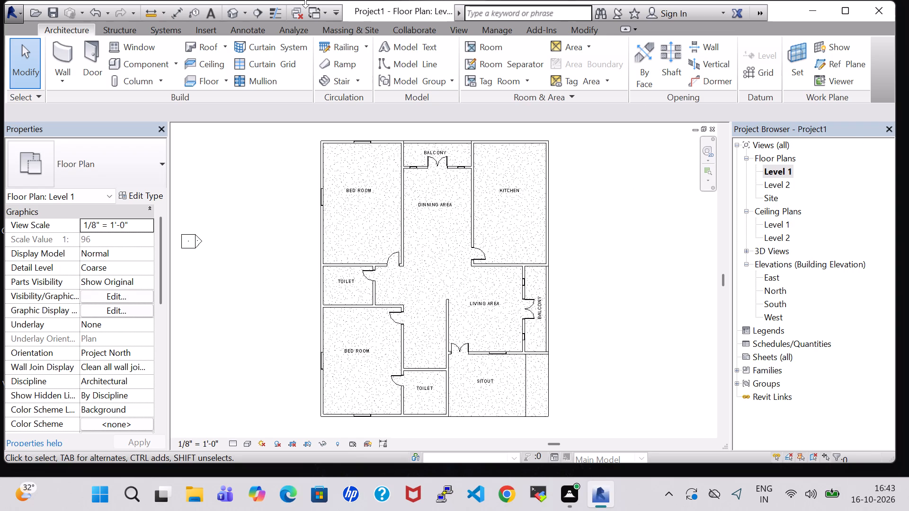
click(121, 44)
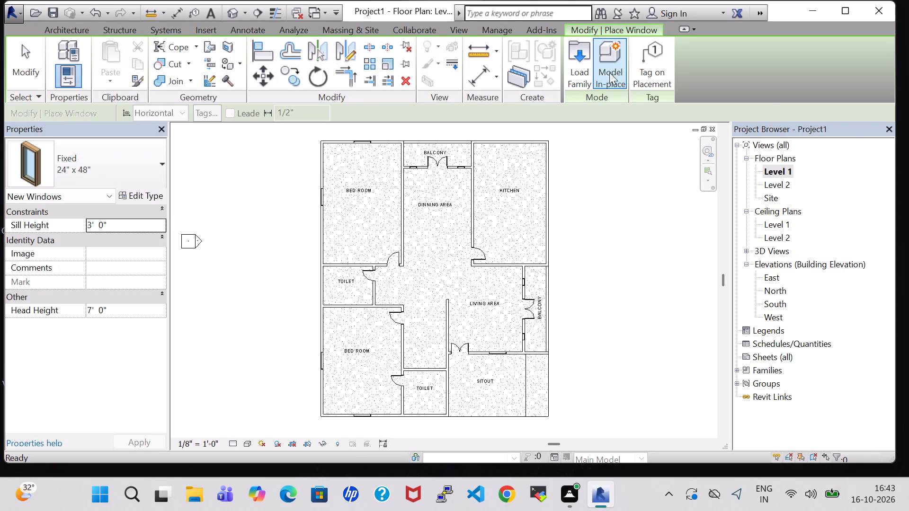
click(584, 69)
scroll(476, 248, down, 2)
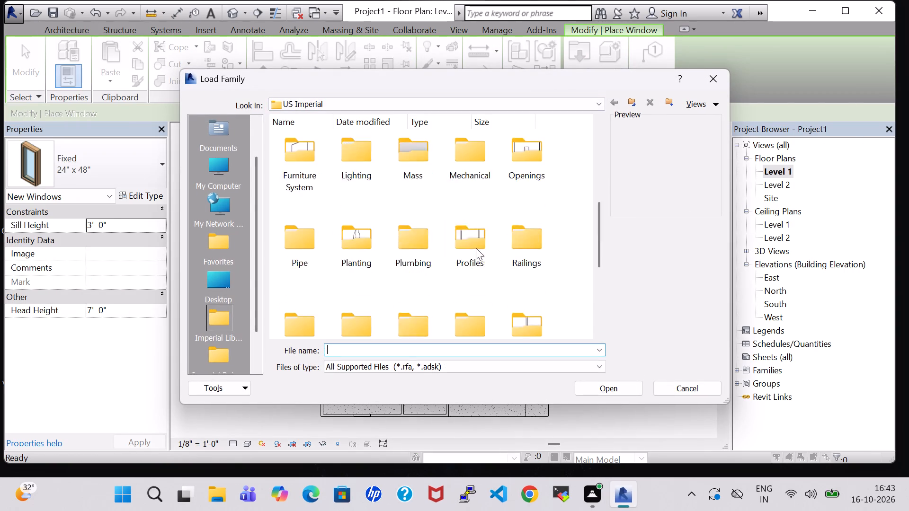
scroll(476, 248, down, 5)
double_click(418, 300)
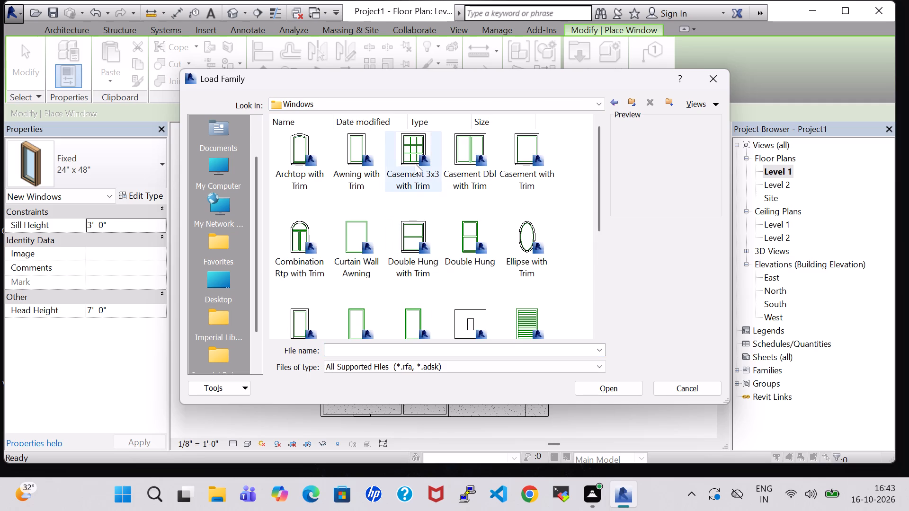
click(452, 155)
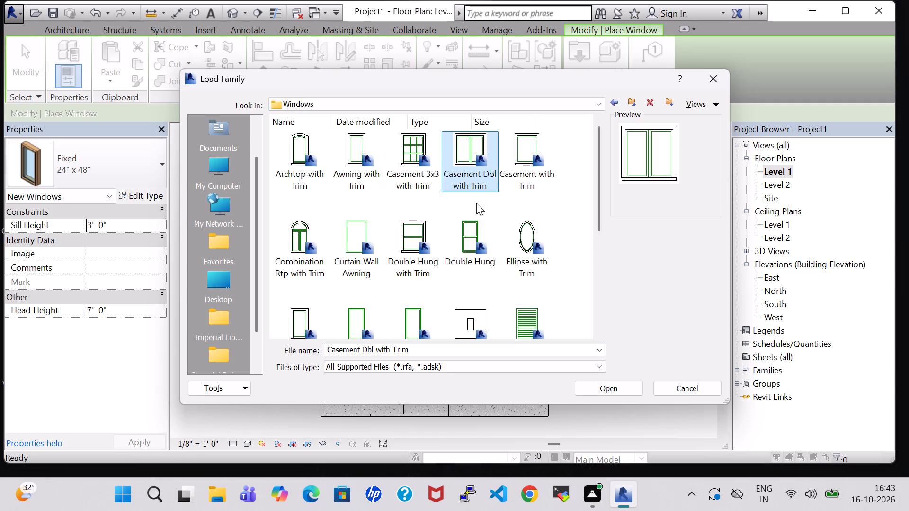
click(620, 390)
Place 48" x 48" Casement Dbl windows in the kitchen's east wall, about 16'-3" from its south end, and north wall, about 10'-4" from its west end.
scroll(530, 203, up, 2)
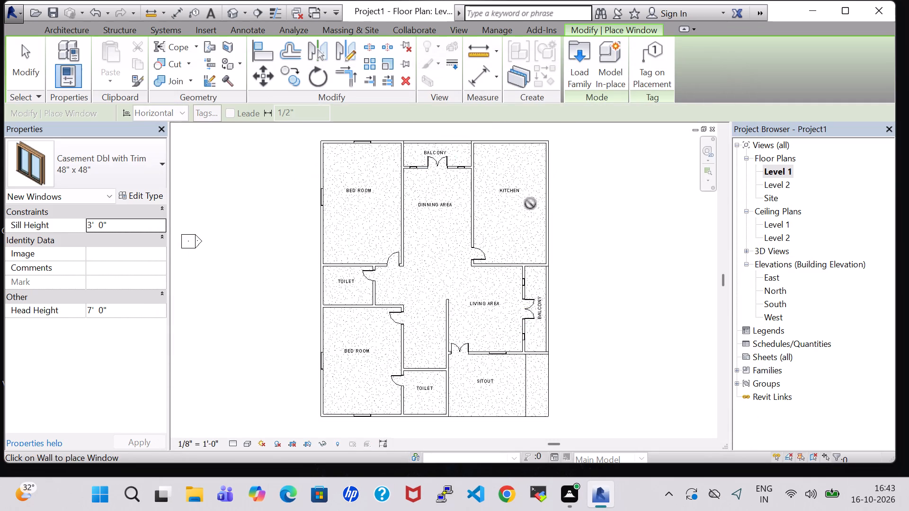
scroll(530, 203, up, 3)
click(565, 215)
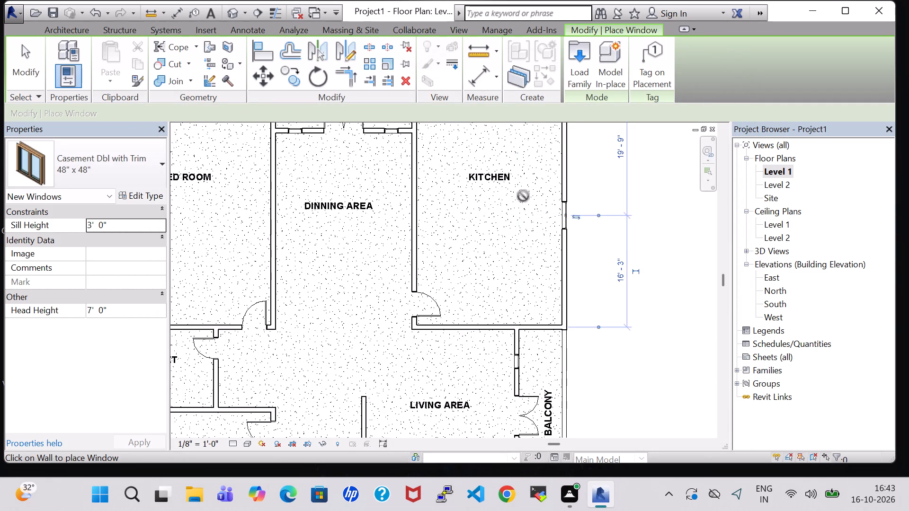
middle_drag(523, 196, 530, 276)
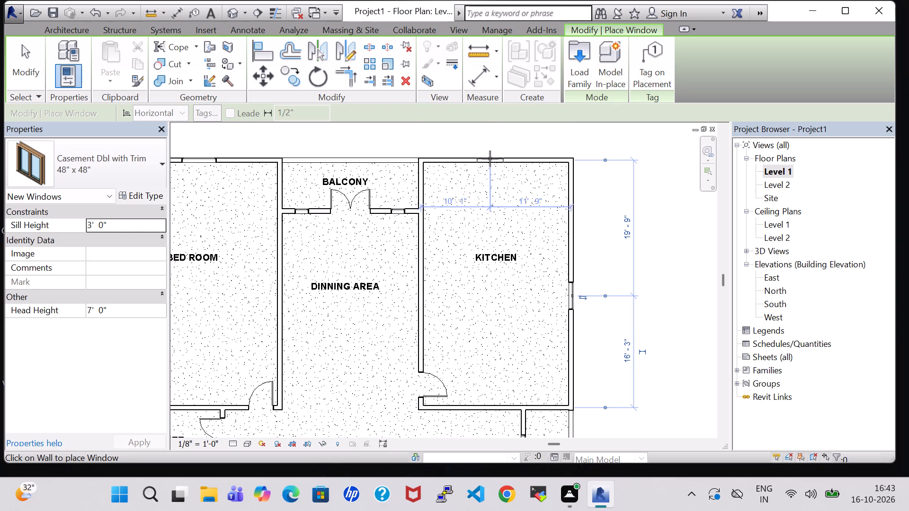
click(490, 159)
Leave window placement and examine the building from several sides in the 3D view, including the new kitchen windows.
scroll(558, 220, down, 4)
click(228, 14)
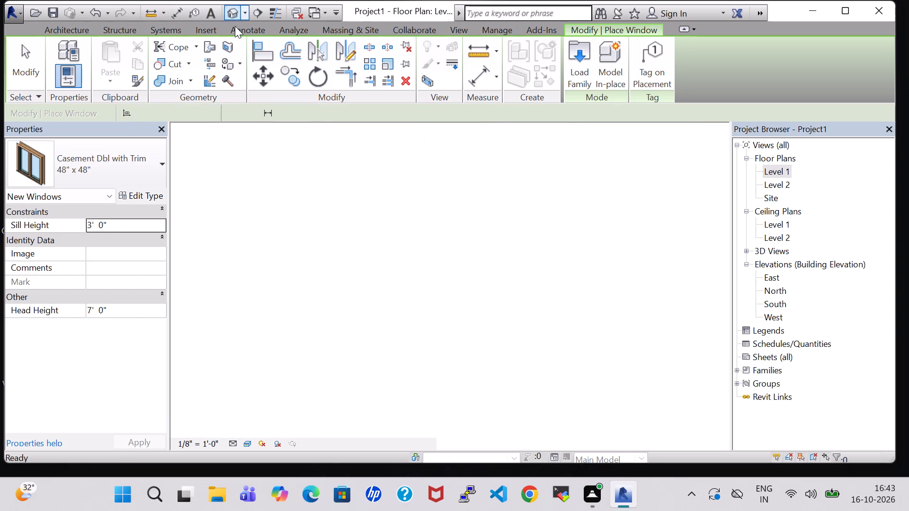
scroll(513, 238, down, 1)
key(Escape)
key(Escape)
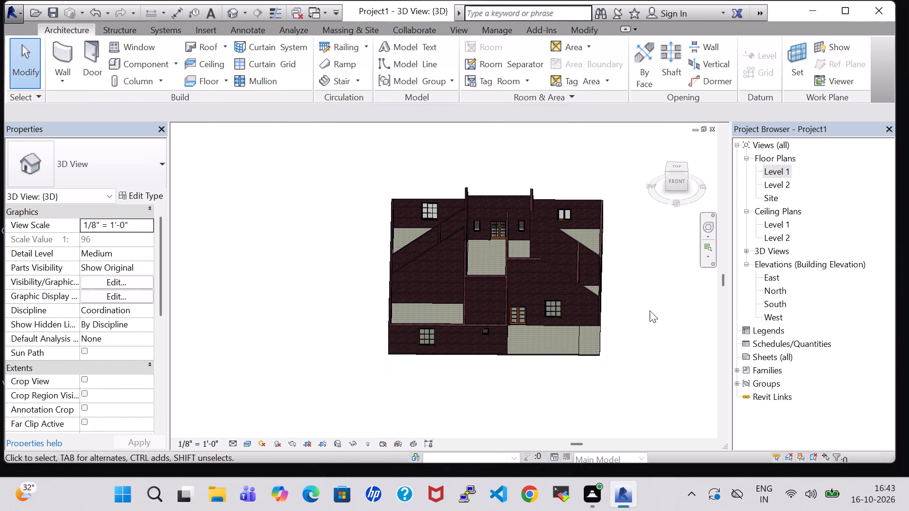
shift+middle_drag(651, 295, 535, 282)
shift+scroll(589, 301, down, 1)
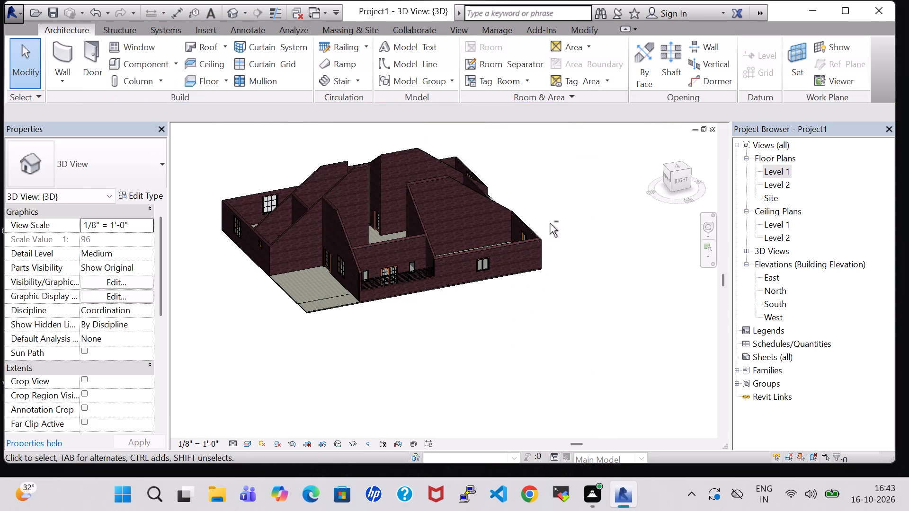
shift+middle_drag(550, 223, 416, 252)
shift+middle_drag(606, 272, 601, 272)
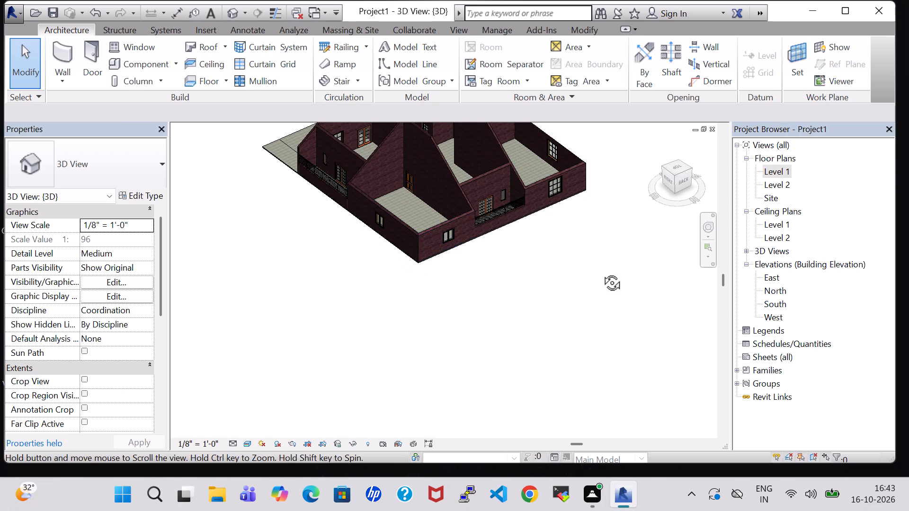
shift+middle_drag(601, 272, 449, 261)
shift+middle_drag(636, 273, 531, 288)
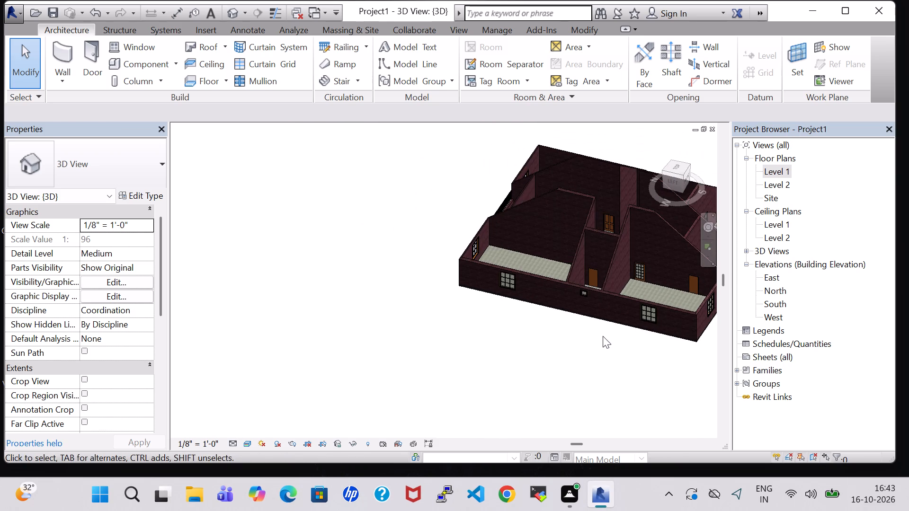
shift+middle_drag(603, 336, 483, 295)
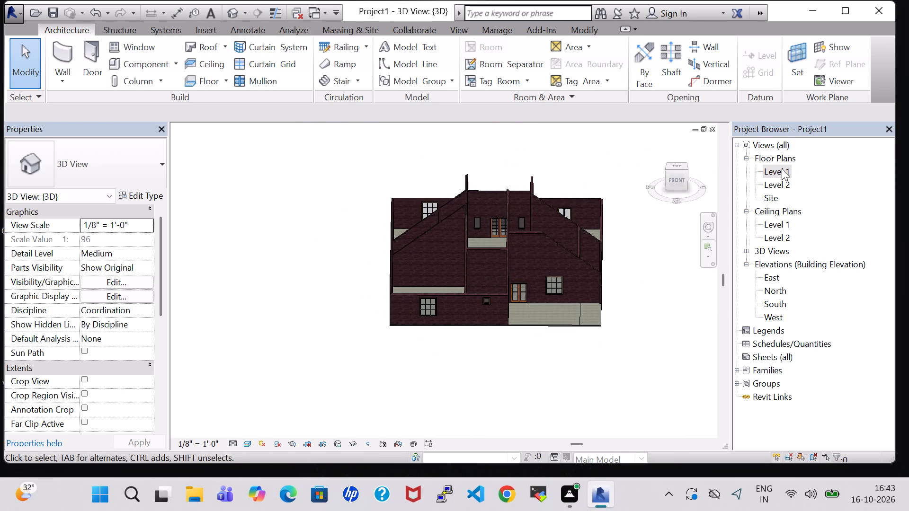
Return to the Level 1 floor plan and review the whole layout with its room names.
double_click(782, 168)
scroll(439, 254, down, 3)
middle_drag(563, 255, 553, 231)
scroll(553, 231, up, 1)
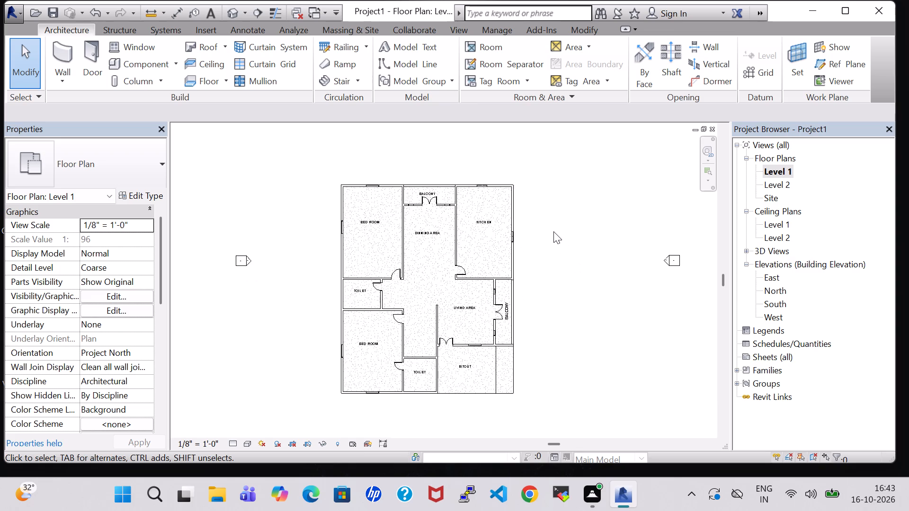
scroll(553, 231, up, 1)
middle_drag(553, 231, 586, 198)
scroll(586, 198, down, 1)
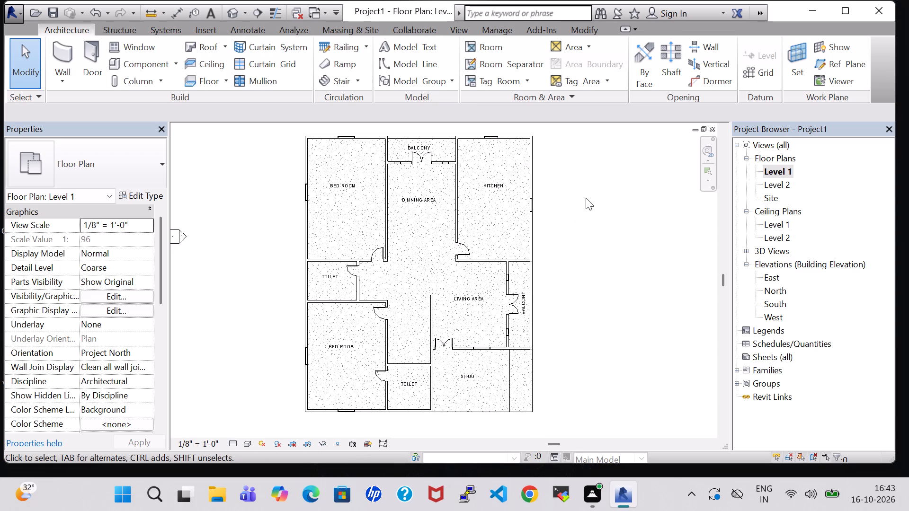
middle_drag(586, 198, 597, 229)
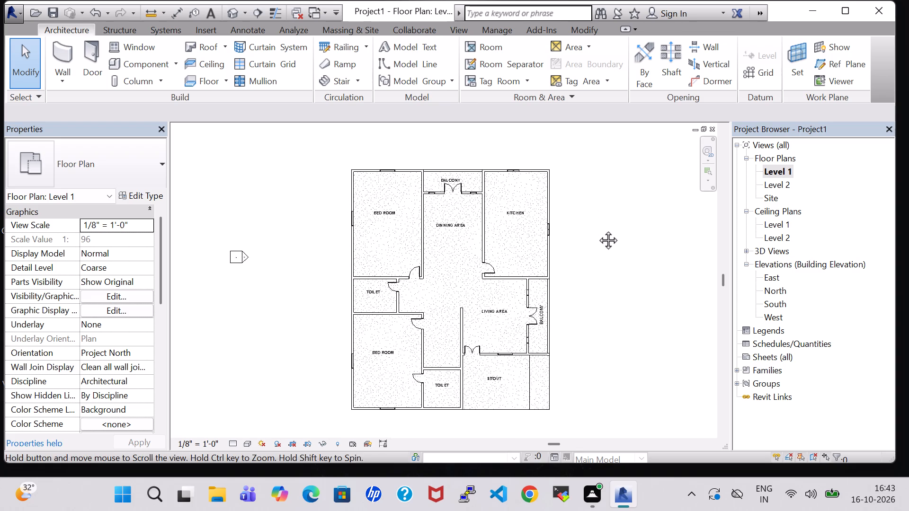
Load the Bed-Standard.0001 family as a component from the US Imperial library's Furniture > Beds folder.
middle_drag(597, 229, 598, 239)
middle_drag(595, 231, 585, 189)
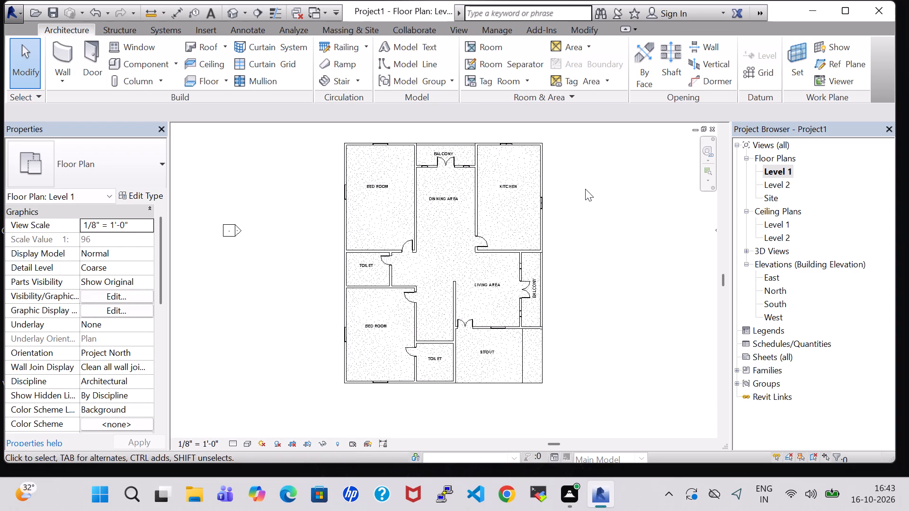
scroll(585, 189, up, 1)
middle_drag(585, 189, 592, 191)
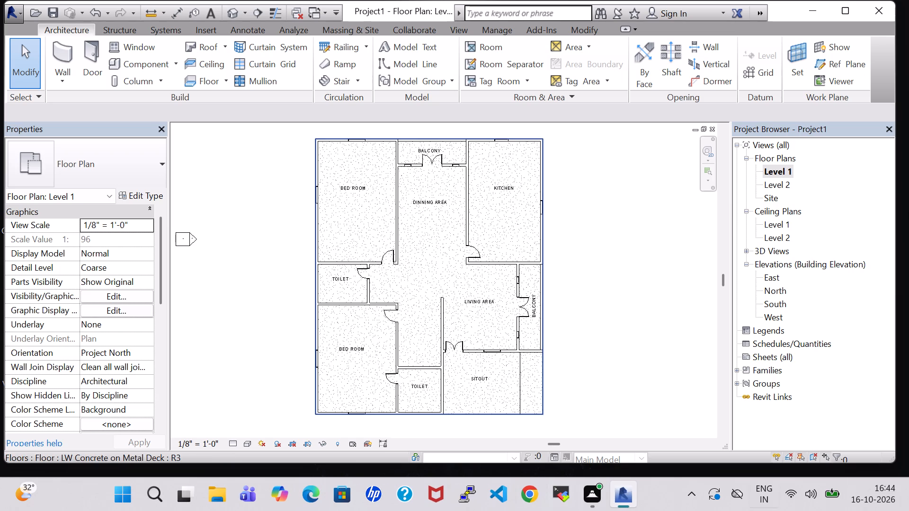
click(142, 65)
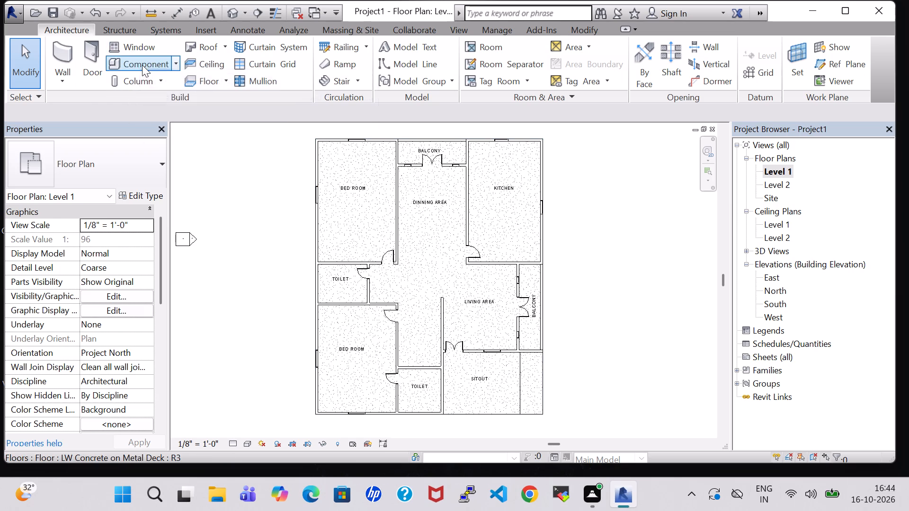
click(575, 57)
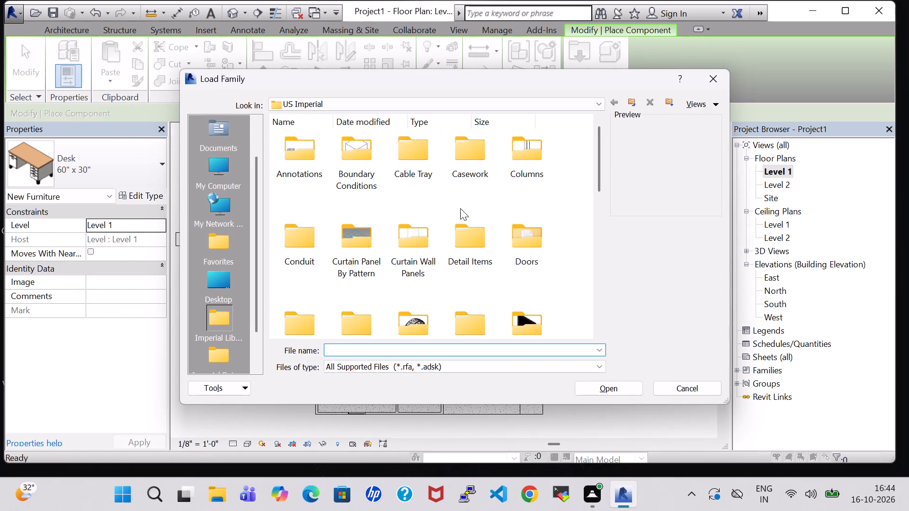
scroll(455, 210, down, 1)
double_click(534, 192)
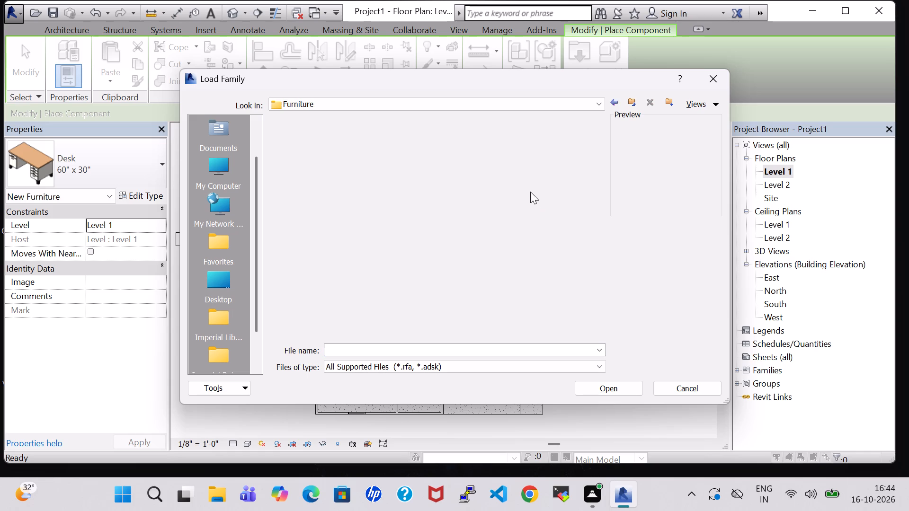
double_click(308, 149)
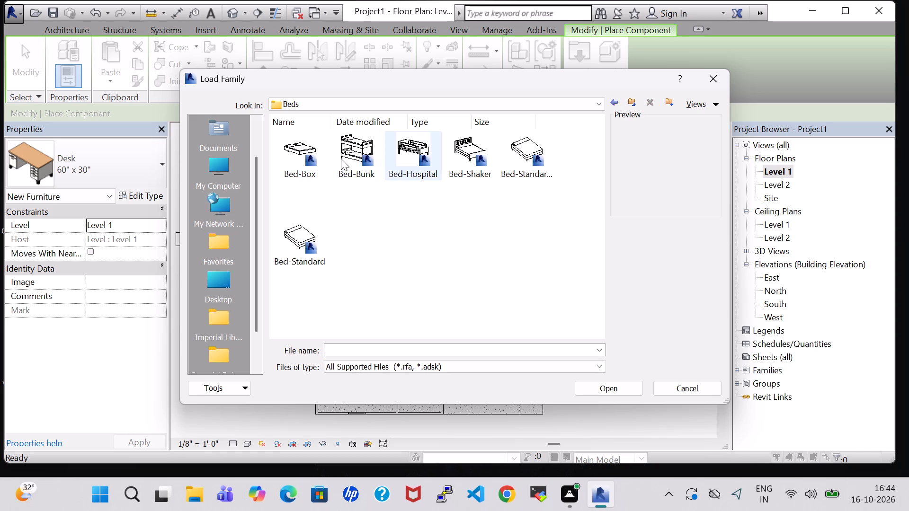
click(532, 163)
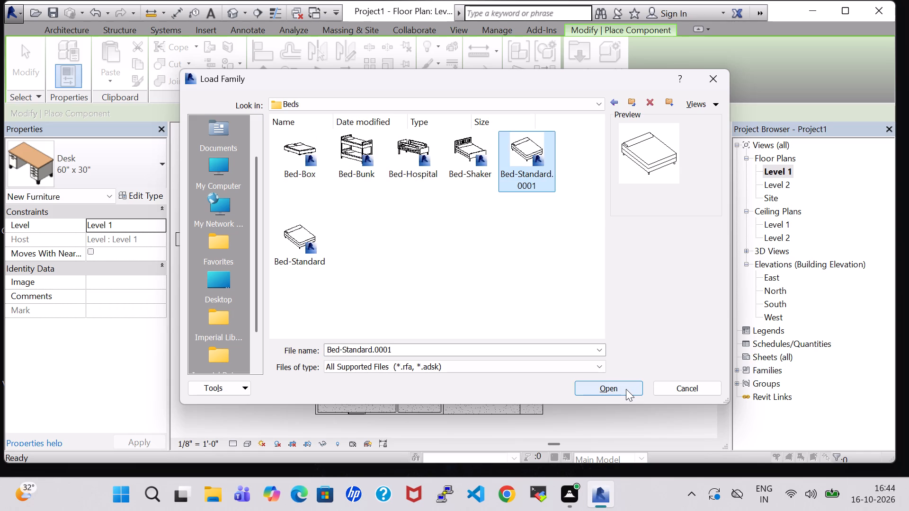
click(626, 389)
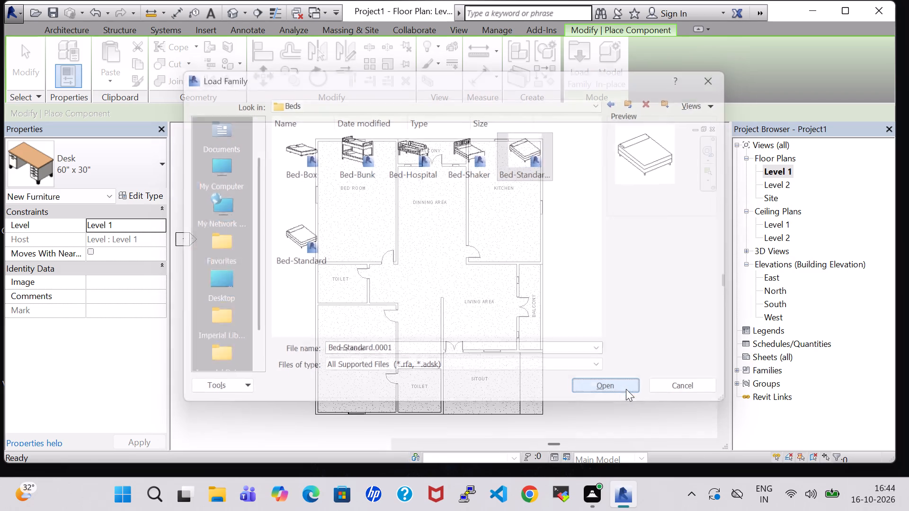
Place a Double 54" x 75" bed with its head against the north bedroom's west wall, about 10'-3" from the north wall.
scroll(322, 198, up, 1)
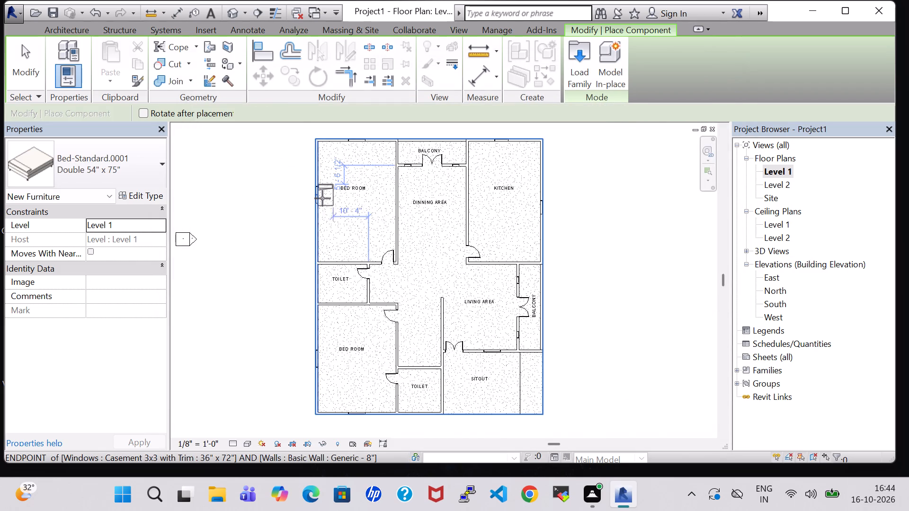
scroll(322, 198, up, 2)
key(space)
key(space)
scroll(346, 181, up, 5)
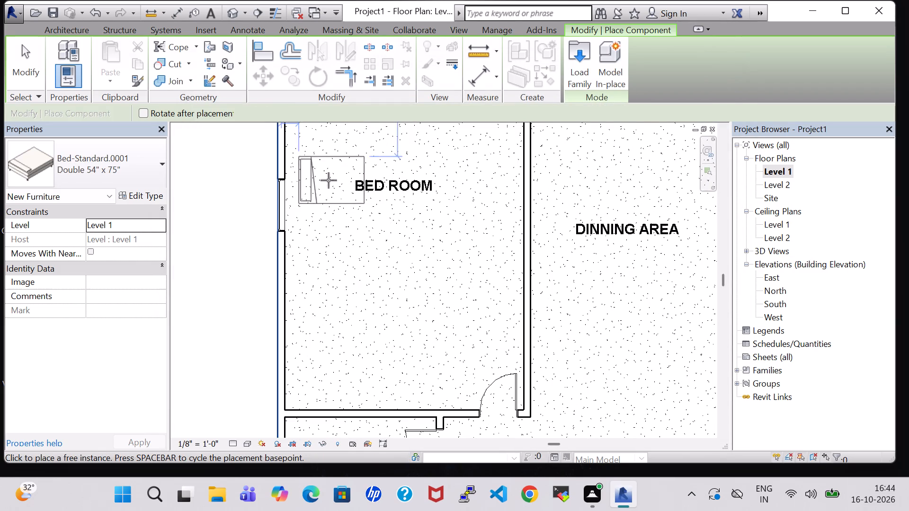
scroll(327, 185, down, 8)
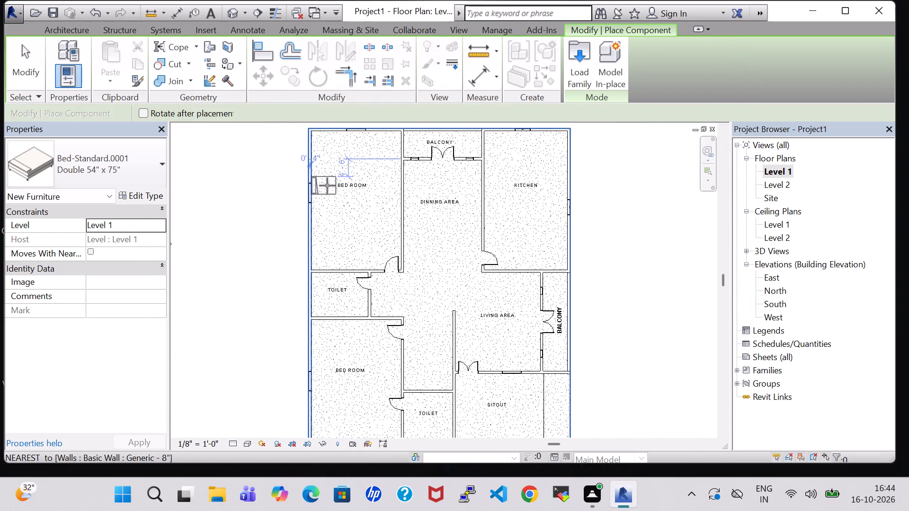
click(327, 180)
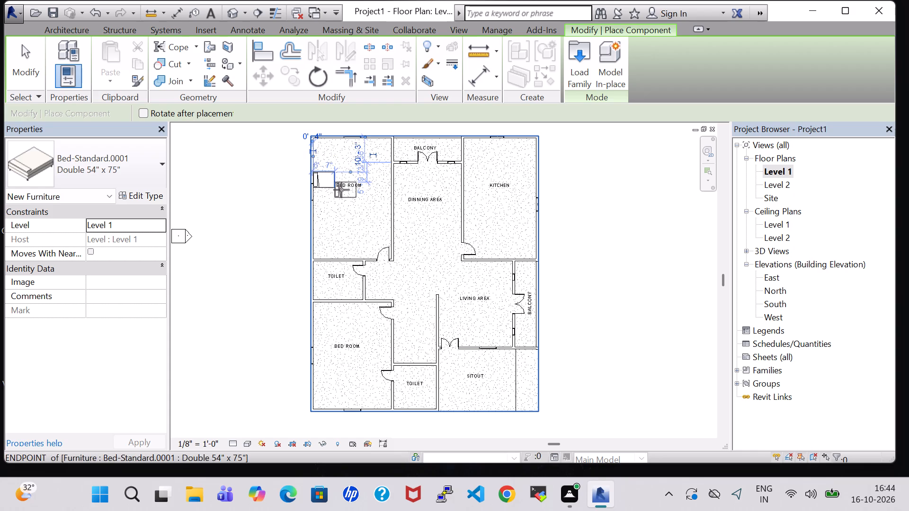
key(Escape)
key(Escape)
Change the north bedroom's bed to the King 78" x 80" type.
click(327, 172)
click(114, 174)
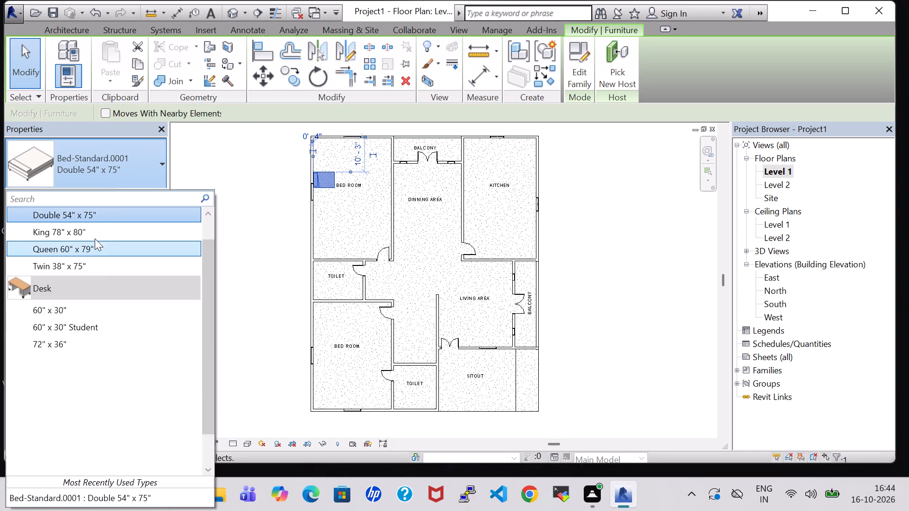
click(93, 230)
click(660, 240)
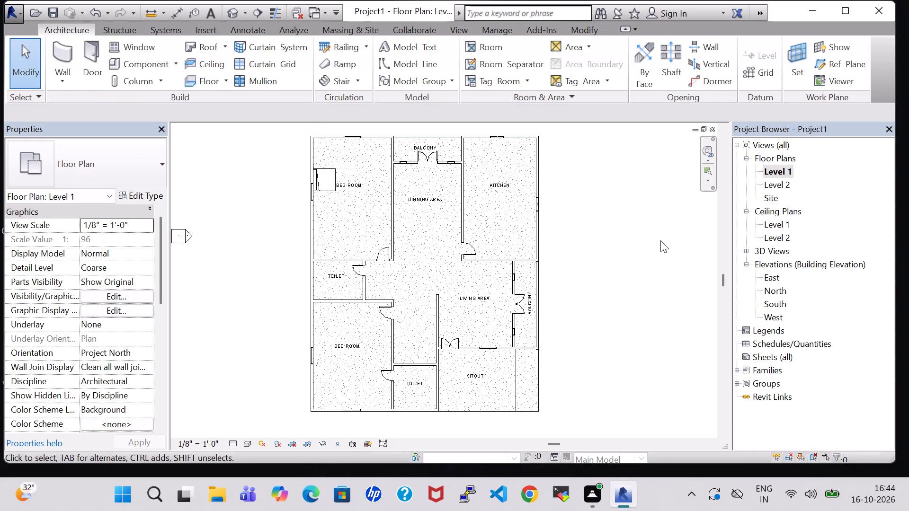
Load the Table-Night Stand family from the US Imperial library's Furniture > Tables folder.
click(119, 65)
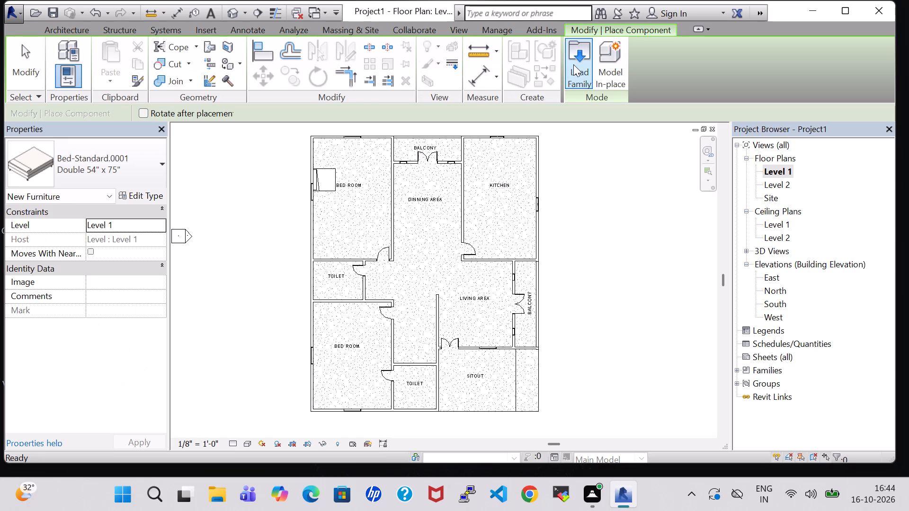
click(573, 64)
scroll(514, 213, down, 1)
double_click(522, 209)
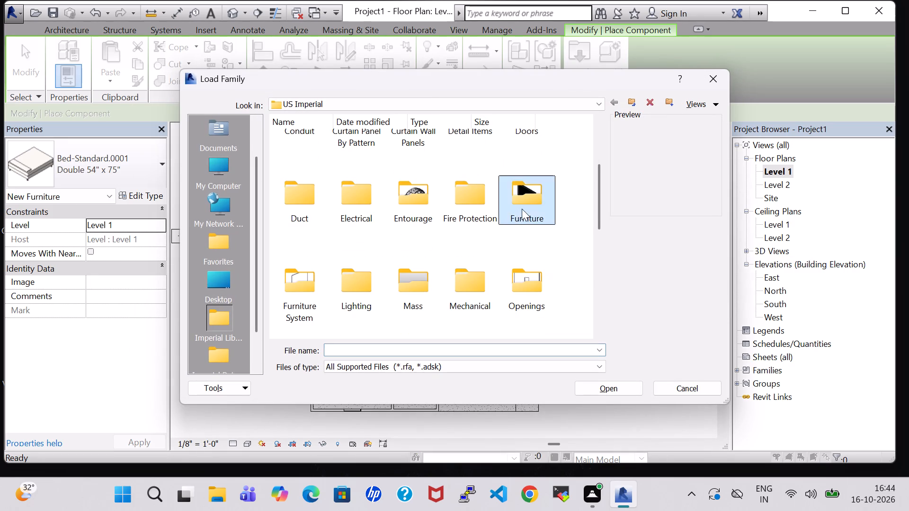
double_click(482, 168)
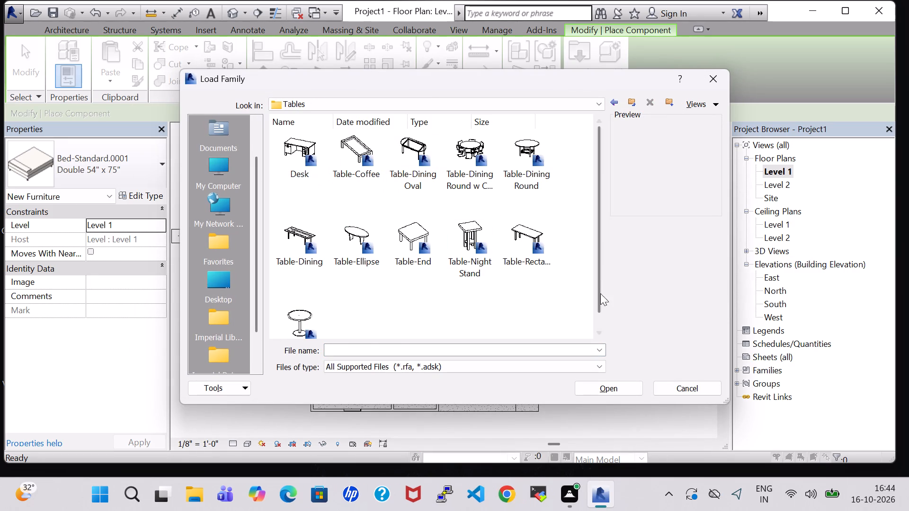
click(483, 246)
click(615, 387)
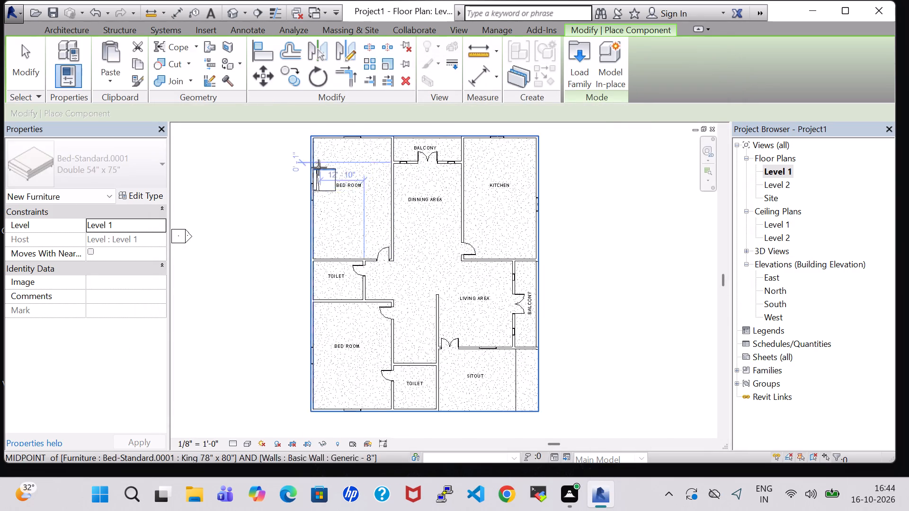
Place 24" x 24" x 30" night stands against the west wall on both sides of the king bed, spaced about 9'-8" apart.
scroll(319, 167, up, 9)
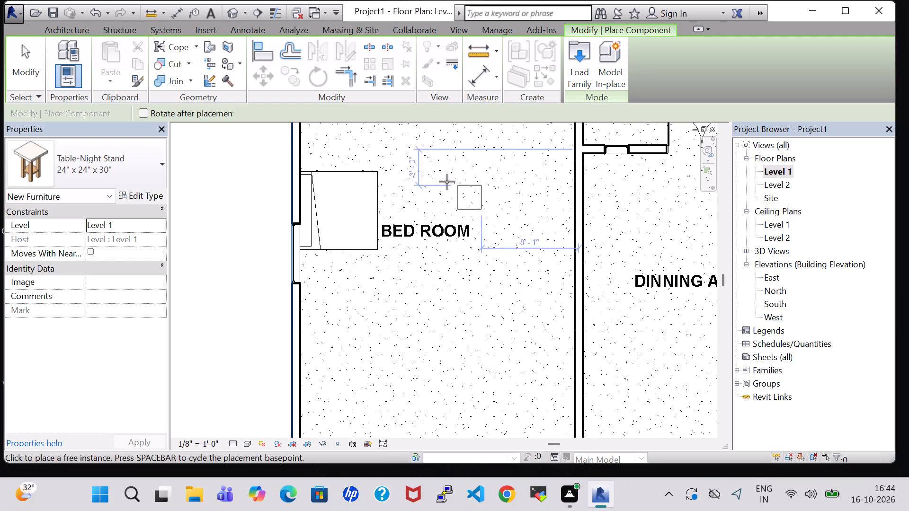
middle_drag(428, 163, 424, 264)
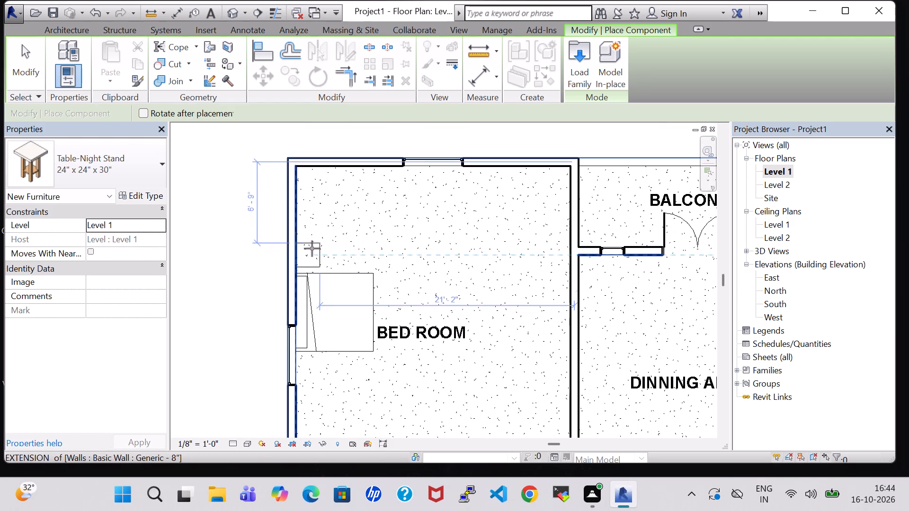
click(312, 251)
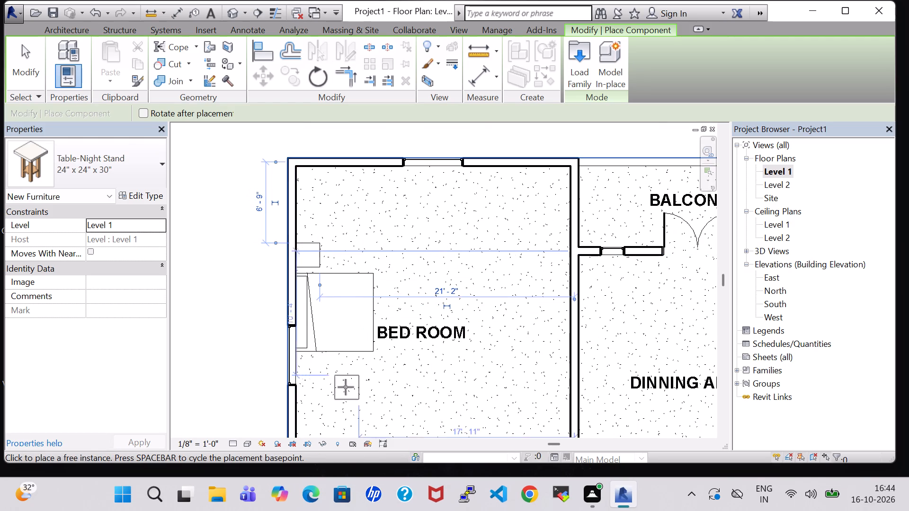
scroll(326, 379, up, 2)
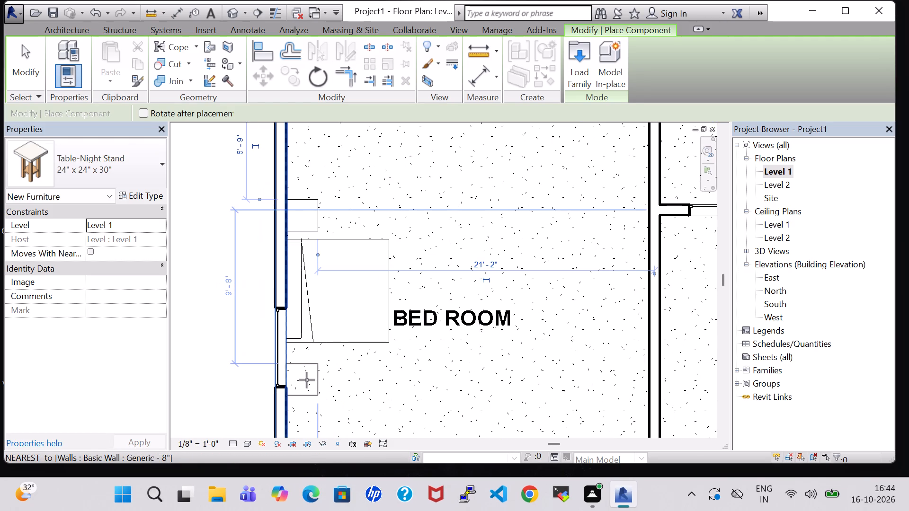
click(306, 379)
scroll(407, 359, down, 2)
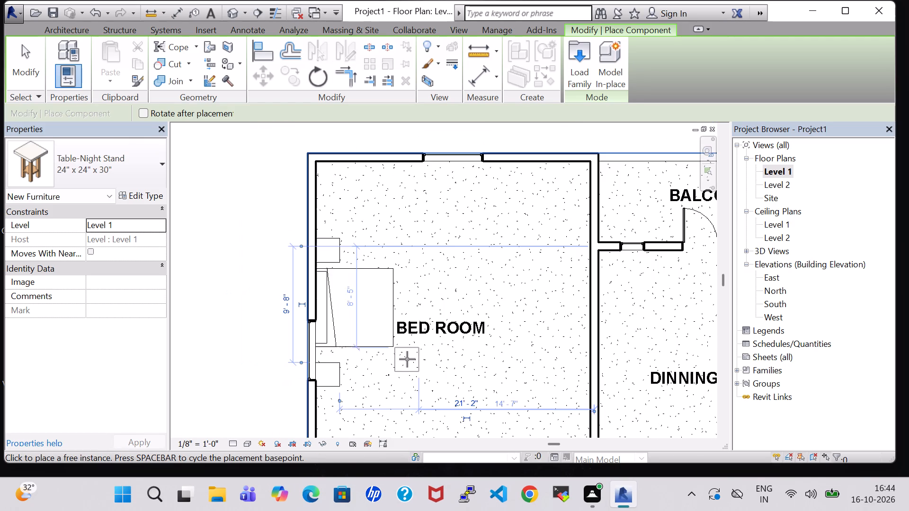
scroll(407, 309, down, 1)
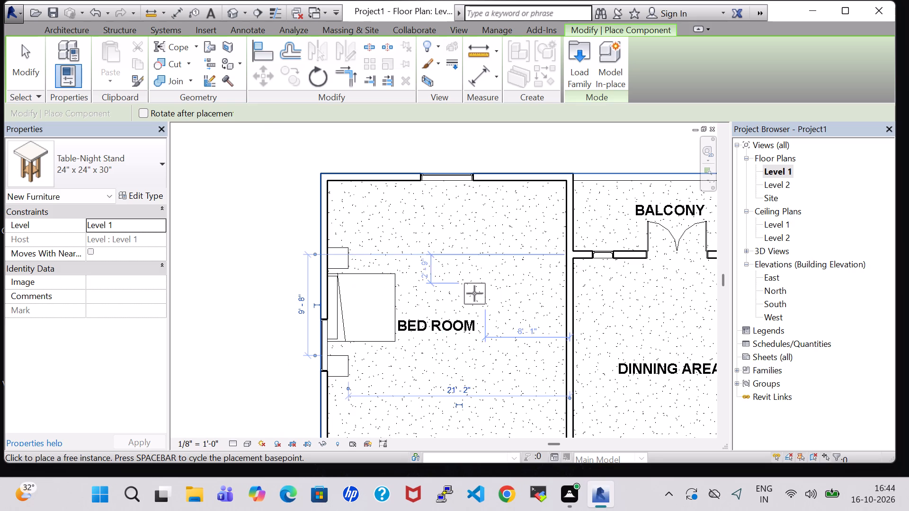
key(Escape)
key(Escape)
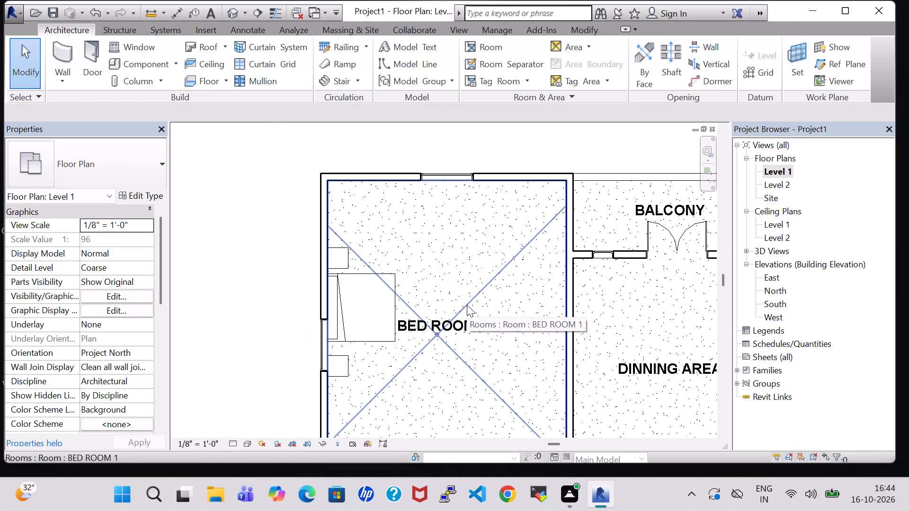
key(Escape)
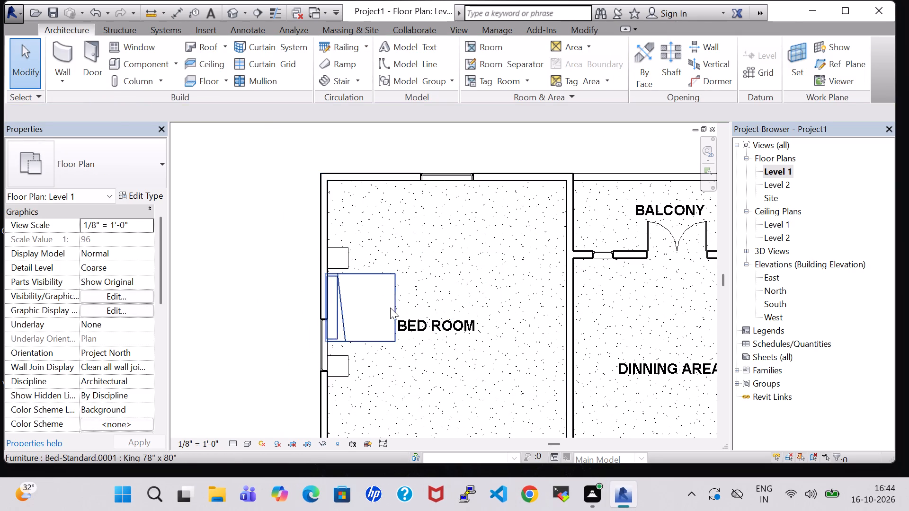
Nudge the southern night stand north toward the bed, to about 16'-4" from the bedroom's north wall.
click(346, 360)
key(Up)
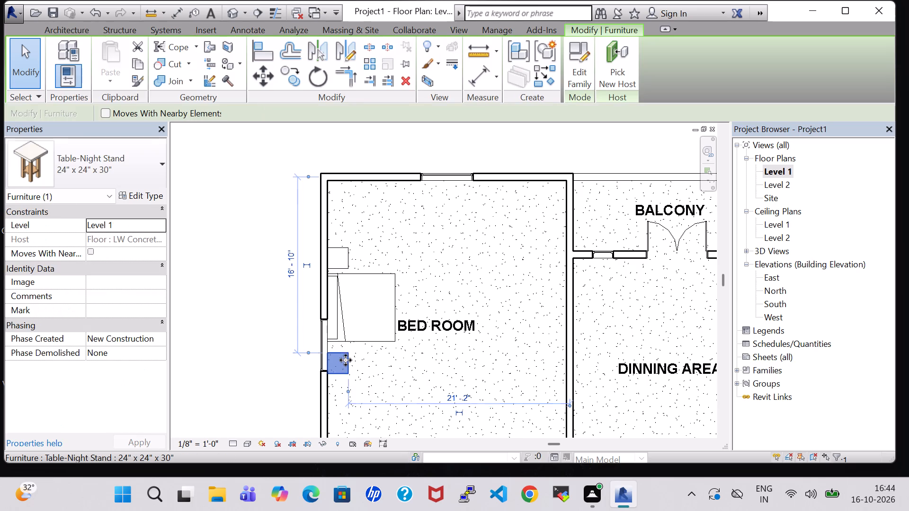
key(Up)
key(Up)
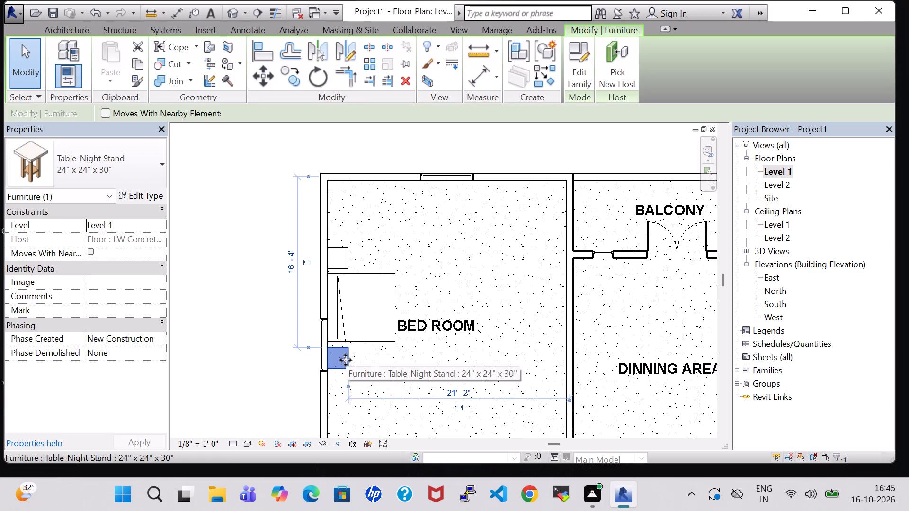
click(261, 234)
Load the TV Stand family from the US Imperial library's Furniture folder.
click(128, 61)
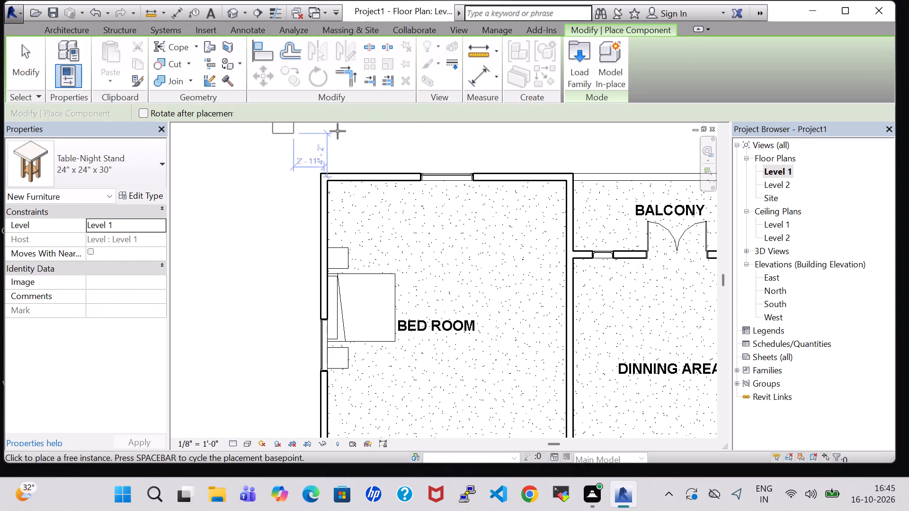
click(571, 67)
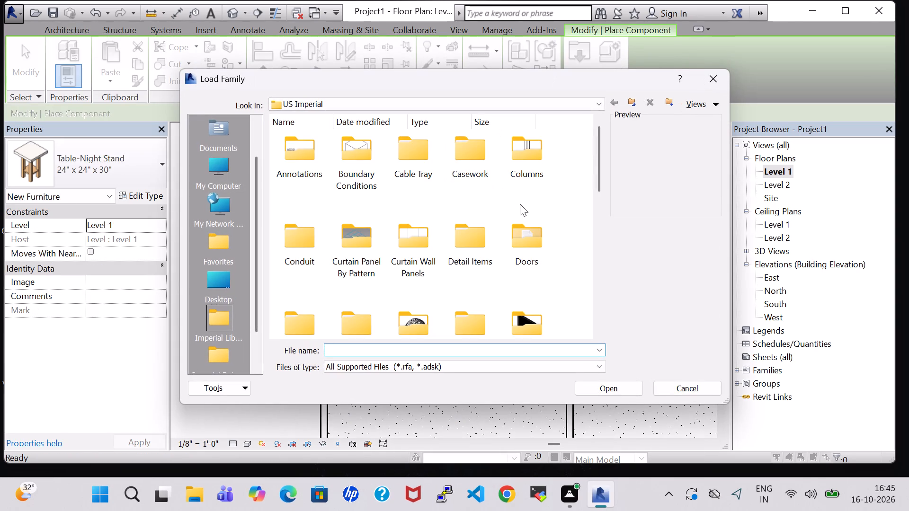
scroll(520, 204, down, 1)
double_click(538, 201)
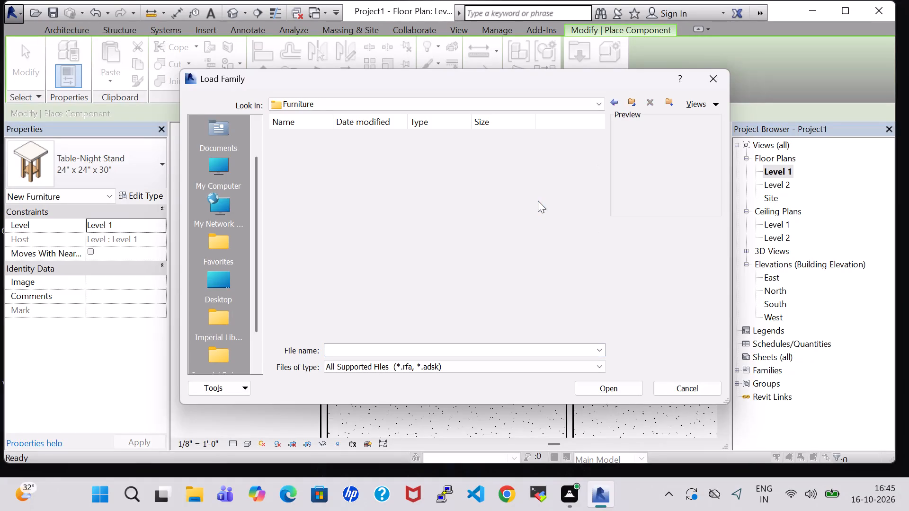
click(359, 246)
click(615, 384)
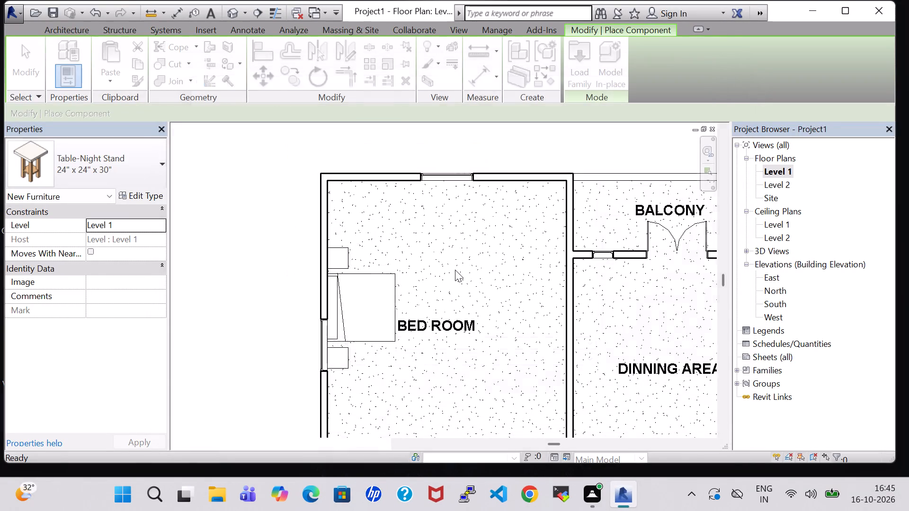
Rotate the TV Stand to face the bed and place it against the north bedroom's east wall, opposite the bed.
scroll(449, 265, up, 3)
key(space)
key(space)
key(space)
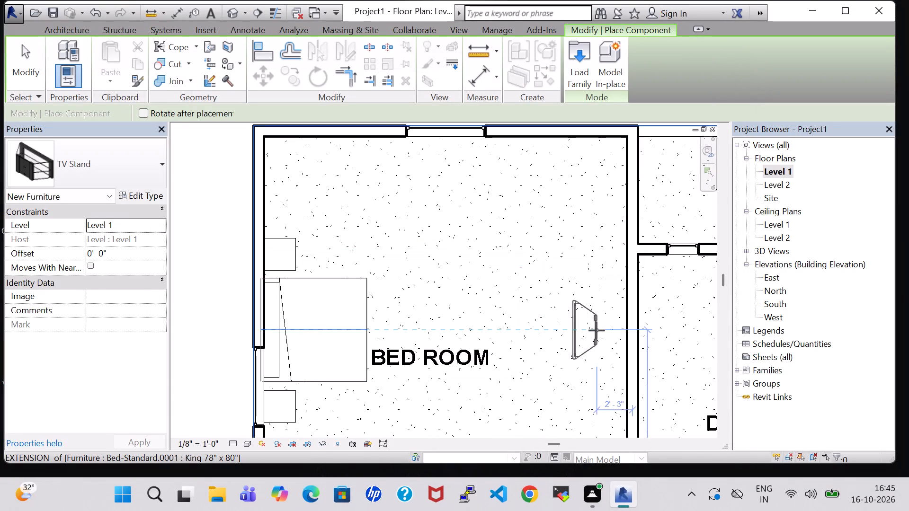
scroll(619, 332, up, 3)
click(631, 314)
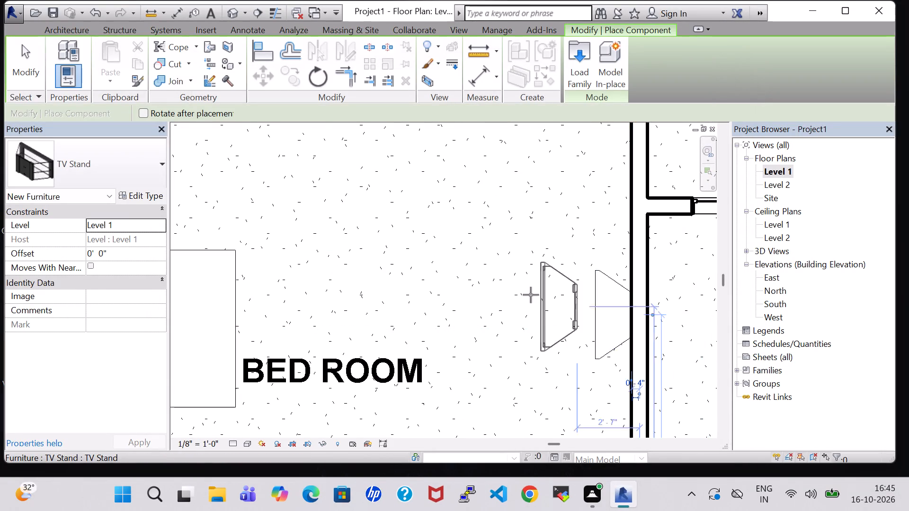
scroll(515, 289, down, 3)
key(Escape)
key(Escape)
scroll(390, 283, down, 2)
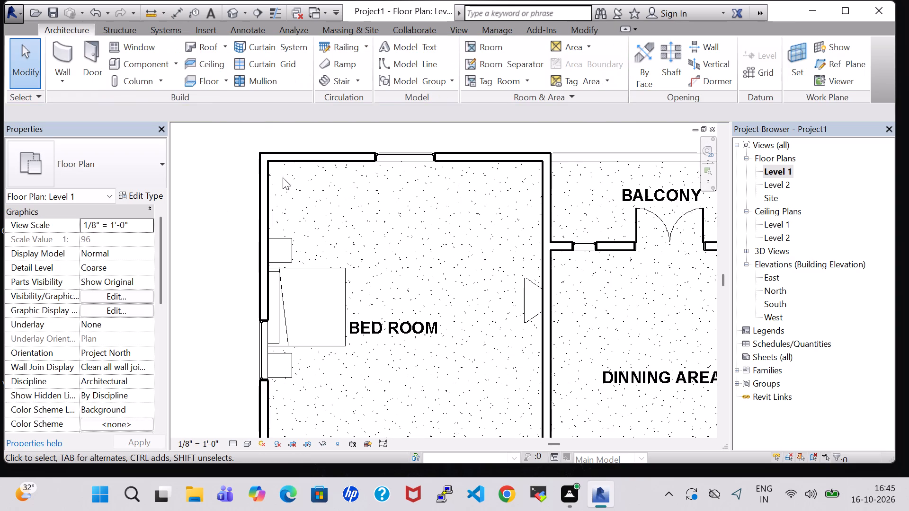
Load the TV - Flat Screen family from the US Imperial library's Furniture folder.
click(136, 72)
click(136, 64)
click(572, 70)
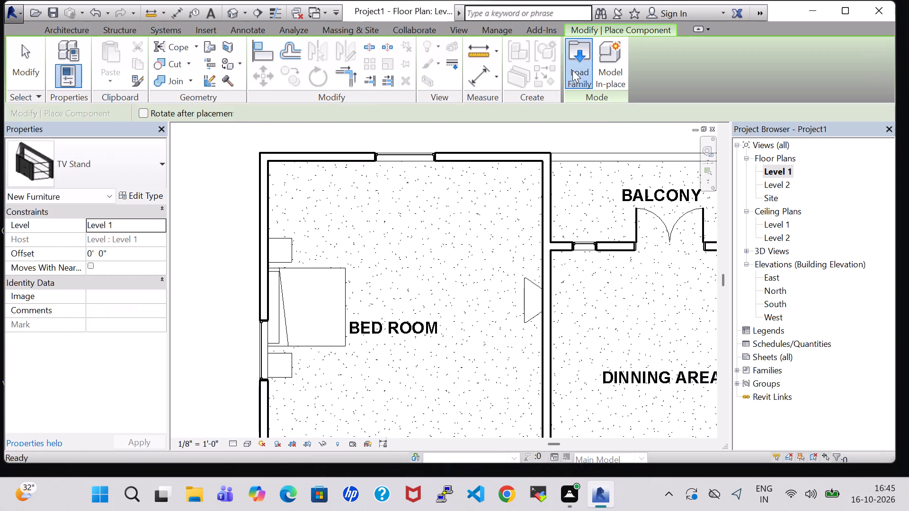
scroll(387, 229, down, 3)
scroll(481, 211, up, 1)
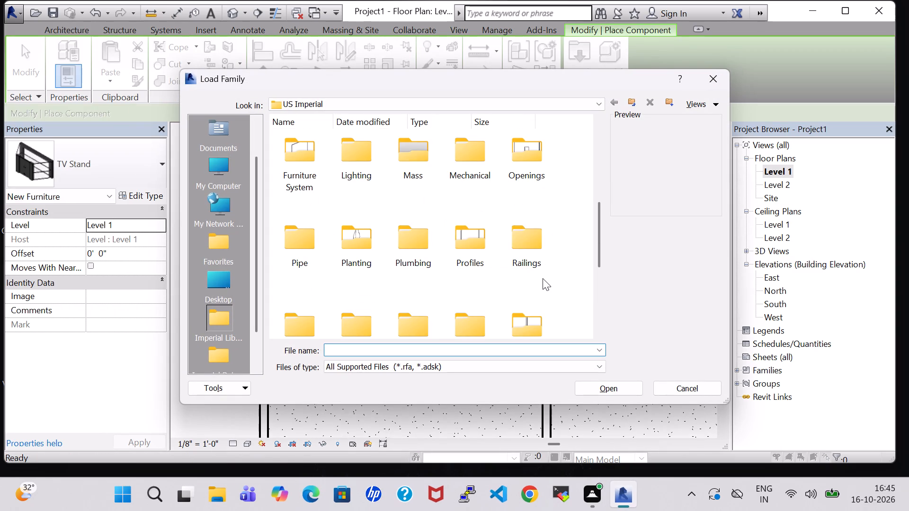
scroll(542, 277, down, 2)
scroll(542, 277, up, 3)
double_click(541, 265)
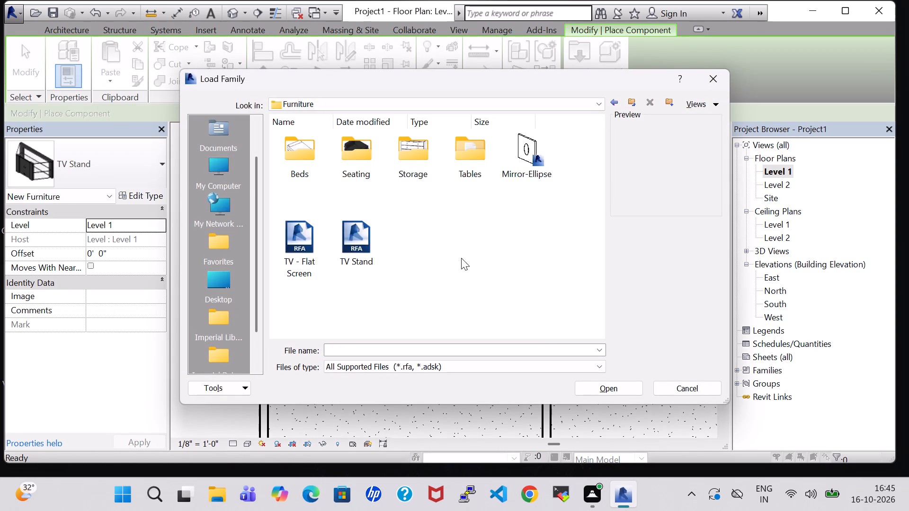
click(308, 237)
click(619, 392)
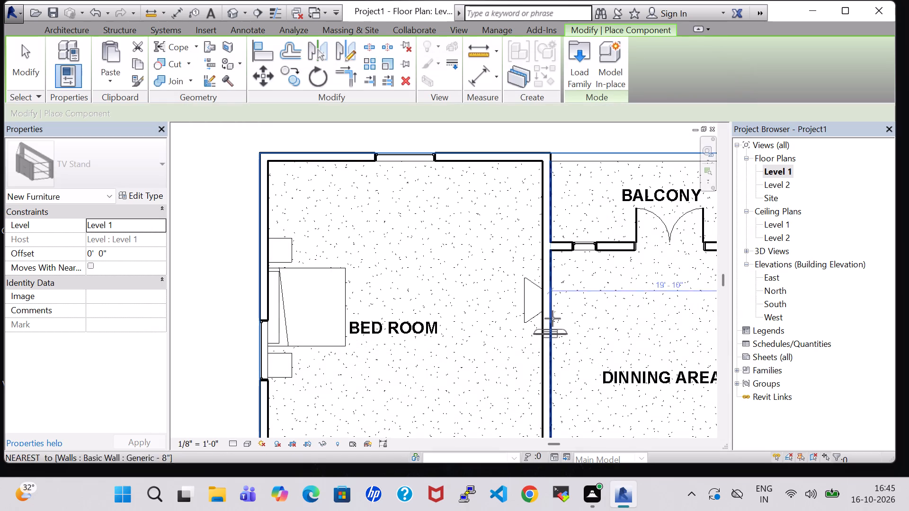
Rotate the 32" flat screen TV to face the bed and place it centred on the TV Stand against the bedroom's east wall.
key(space)
scroll(541, 300, up, 6)
key(space)
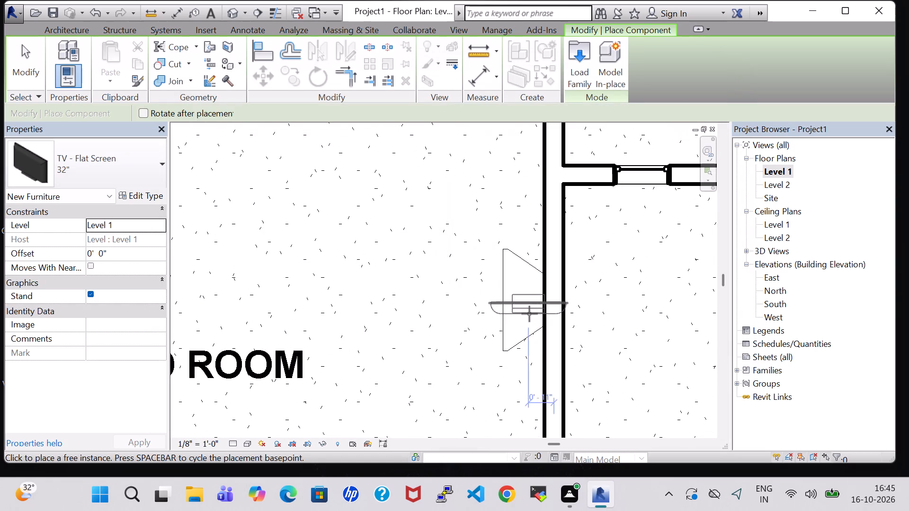
key(space)
scroll(529, 314, up, 5)
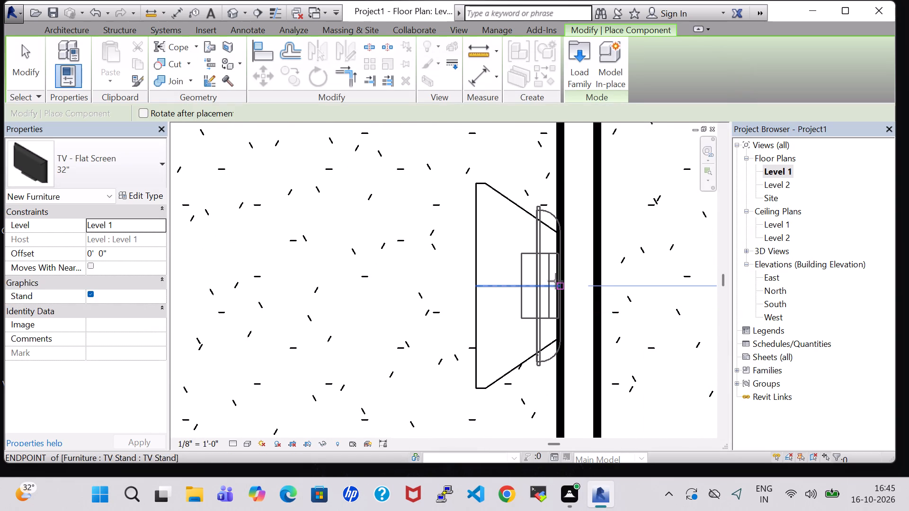
click(556, 281)
key(Escape)
key(Escape)
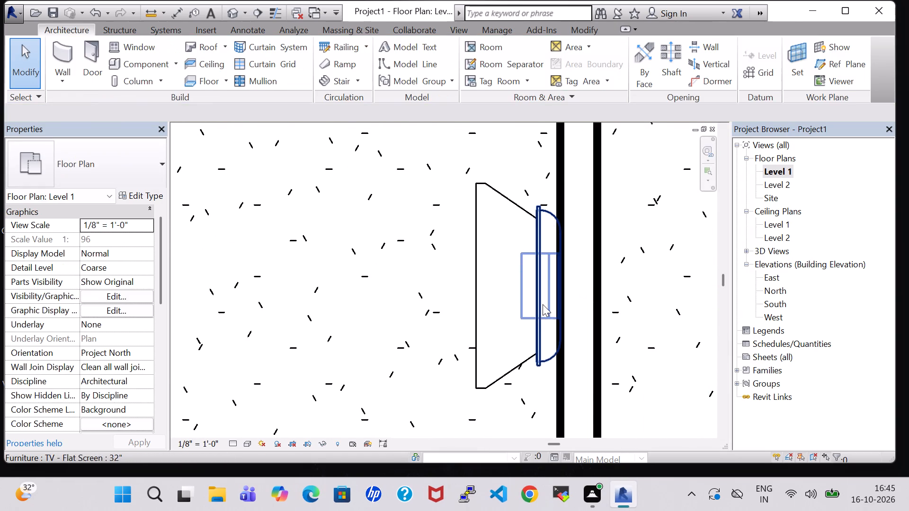
Change the placed flat screen TV to the 50" type.
click(544, 311)
click(129, 183)
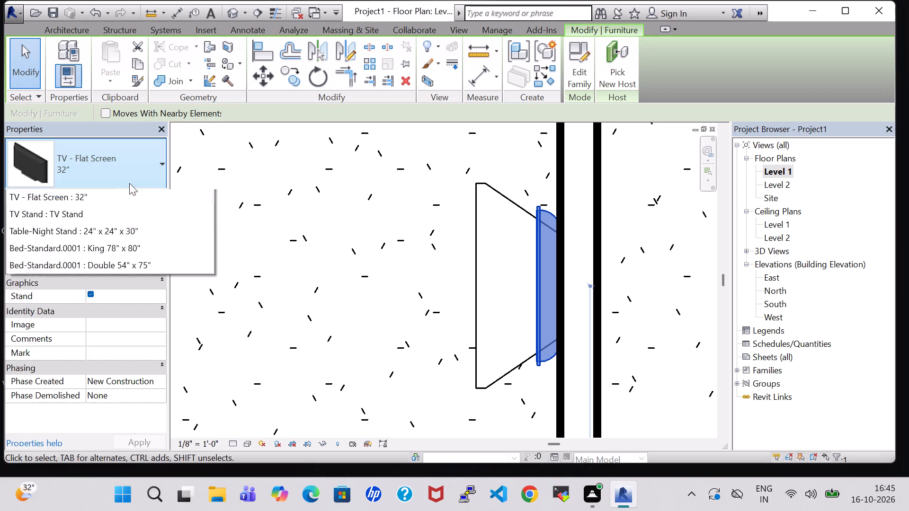
scroll(106, 382, down, 3)
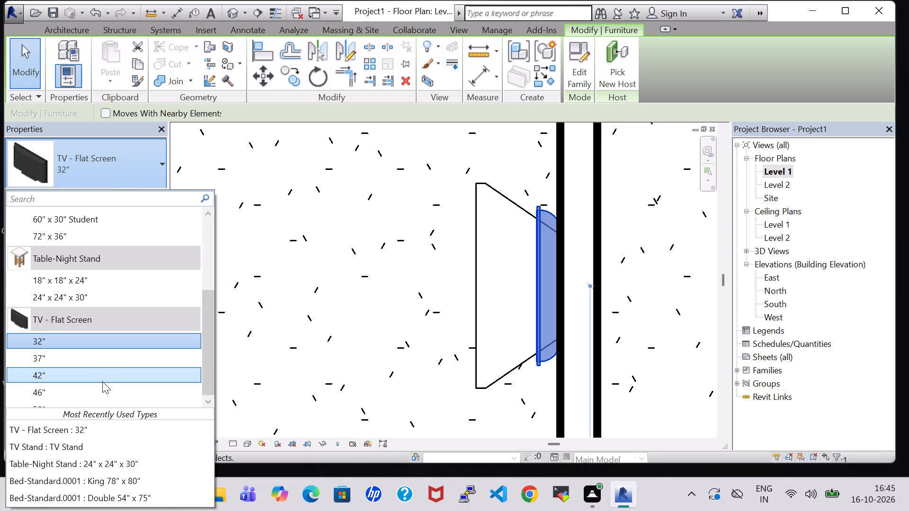
scroll(102, 381, down, 1)
click(39, 404)
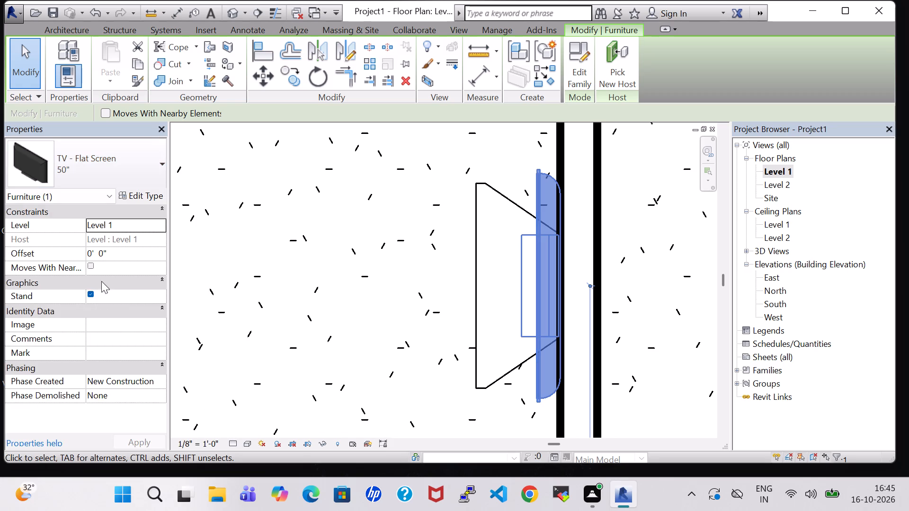
Set the flat screen TV's offset from Level 1 to 3' 0".
click(91, 252)
key(Right)
key(BackSpace)
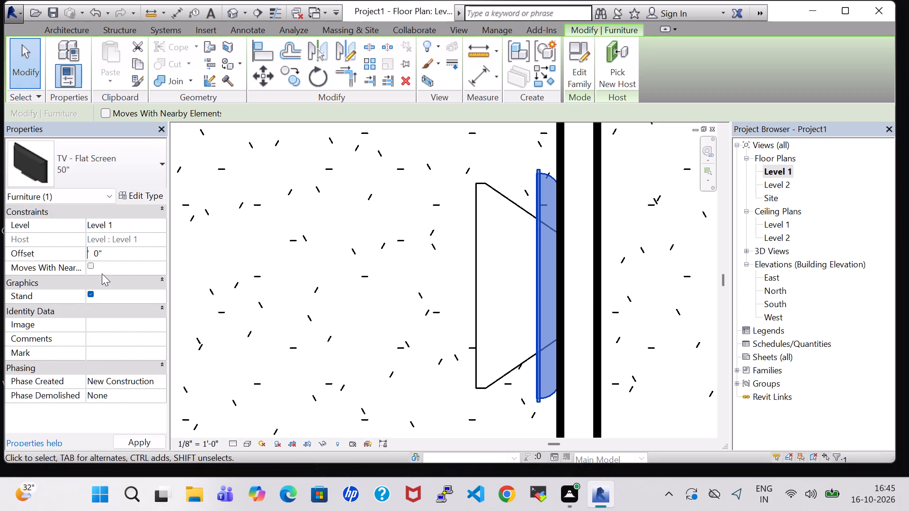
key(3)
key(Return)
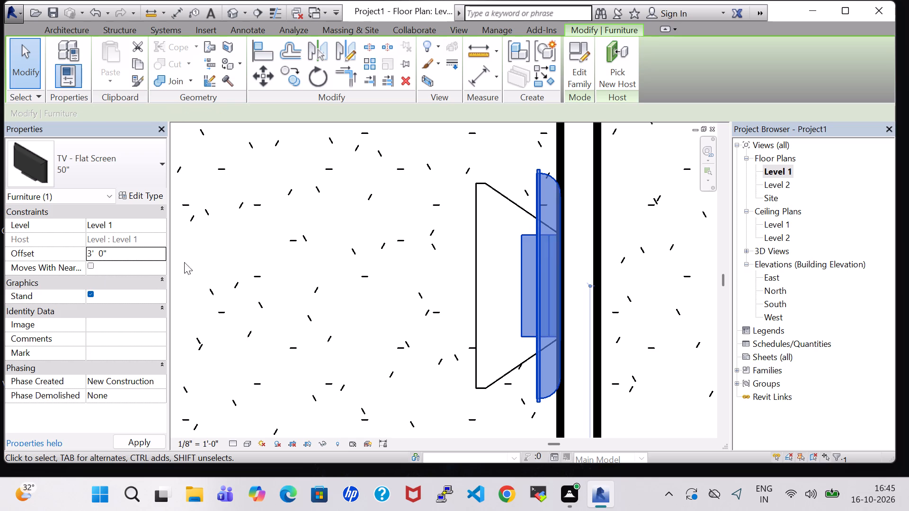
Load the Chair-Corbu family from the Seating folder of the US Imperial Furniture library.
scroll(246, 259, down, 10)
middle_drag(246, 259, 363, 299)
scroll(361, 291, down, 2)
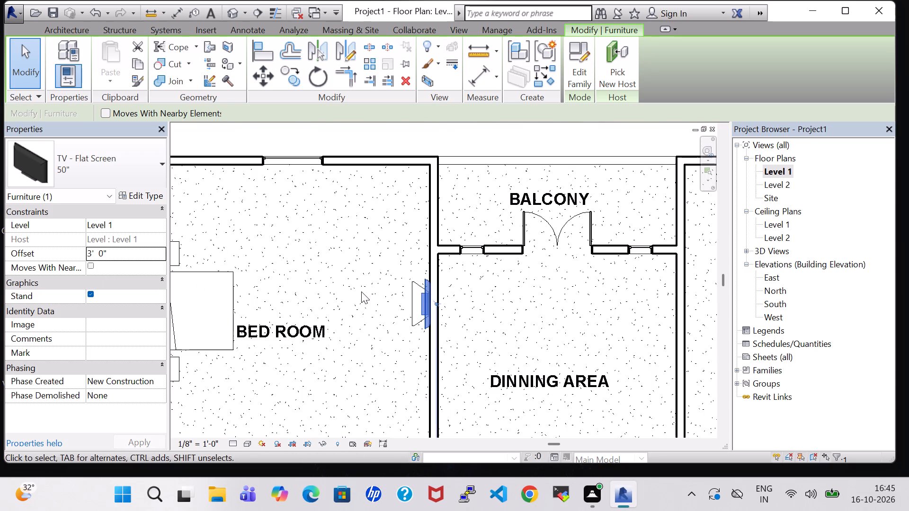
middle_drag(361, 291, 365, 282)
scroll(365, 282, down, 1)
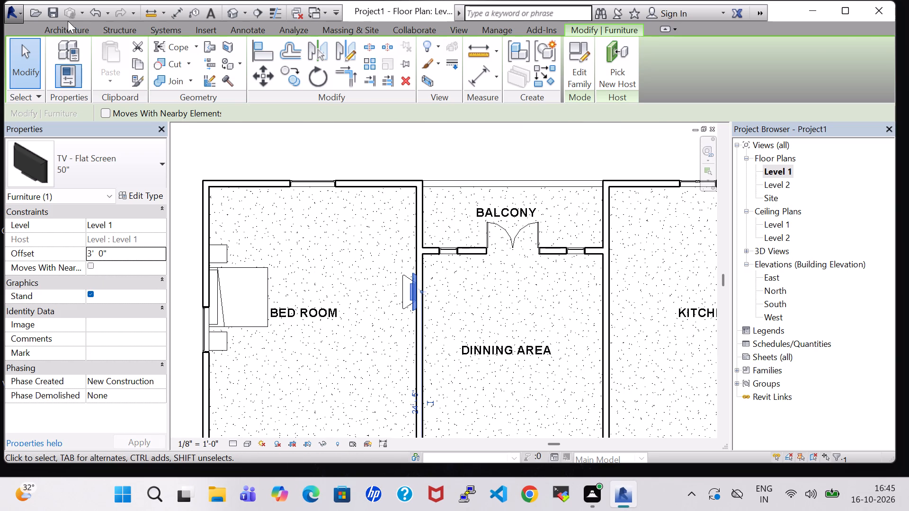
click(72, 29)
click(150, 68)
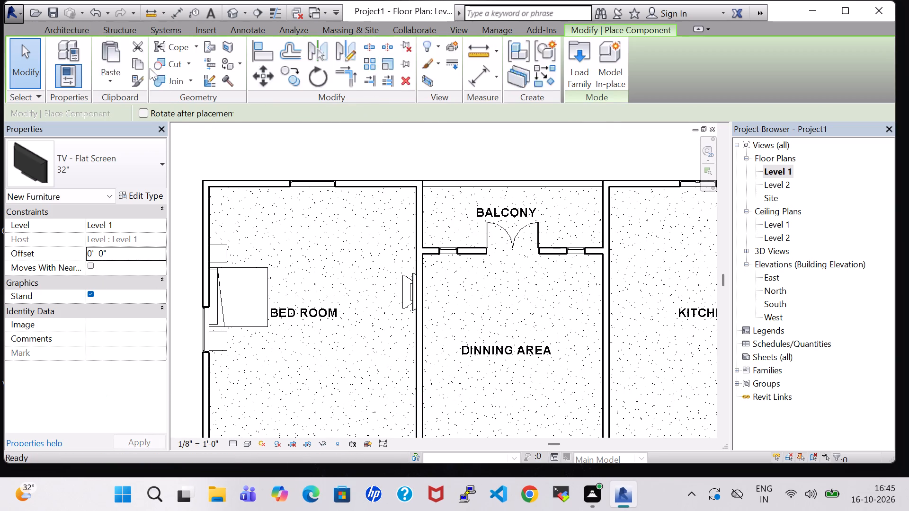
click(582, 71)
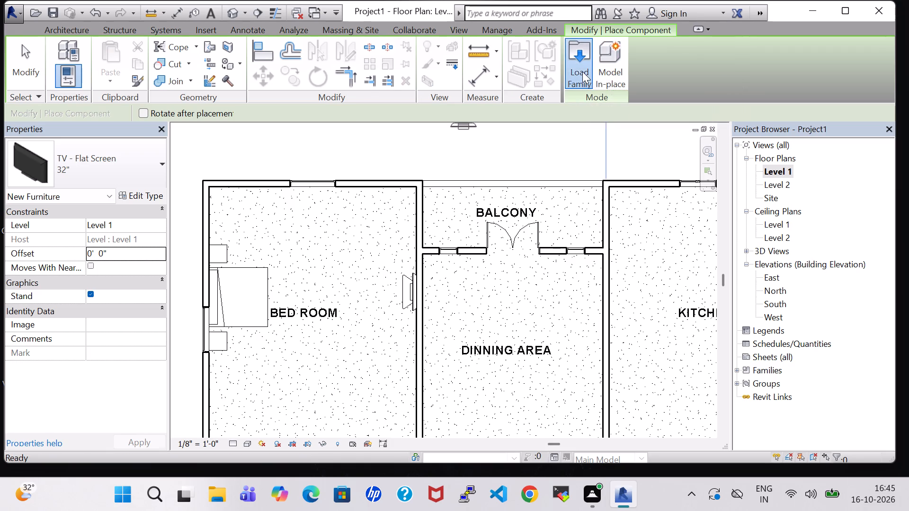
scroll(543, 162, down, 1)
double_click(526, 203)
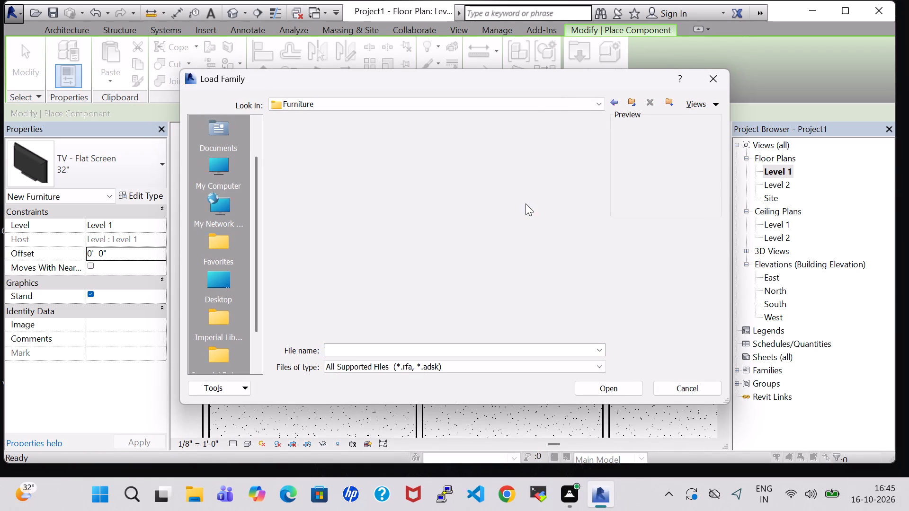
double_click(354, 159)
scroll(537, 220, down, 2)
scroll(472, 202, up, 1)
click(425, 158)
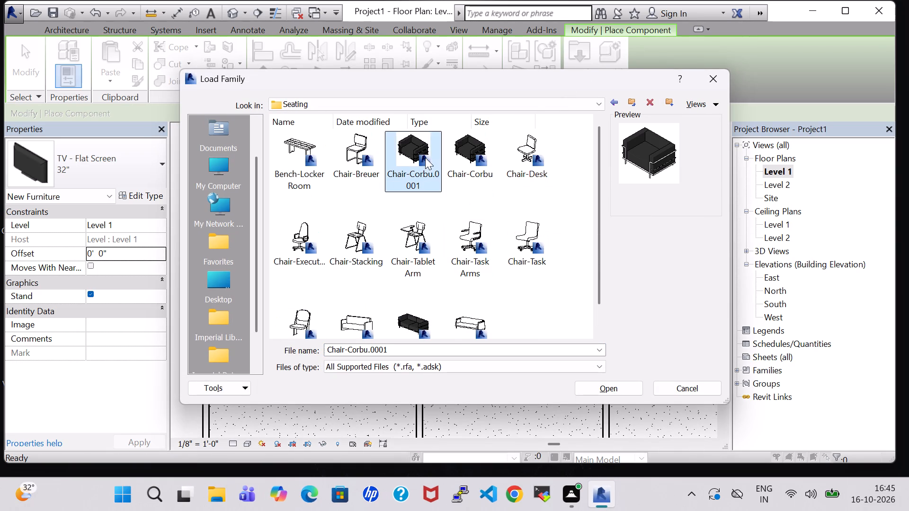
click(482, 175)
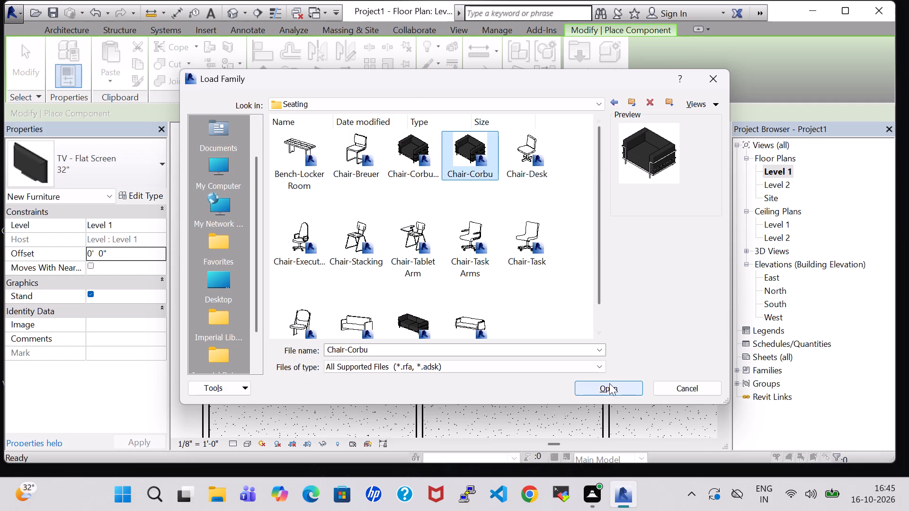
click(610, 387)
Place two Chair-Corbu chairs against the bedroom's north wall on both sides of the window, about 17'-0" and 3'-6" from the east wall.
scroll(299, 209, up, 2)
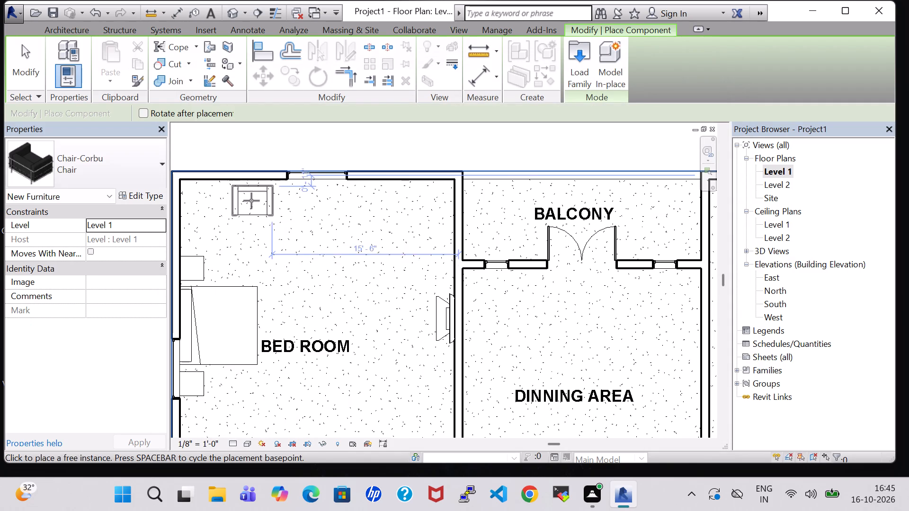
click(235, 195)
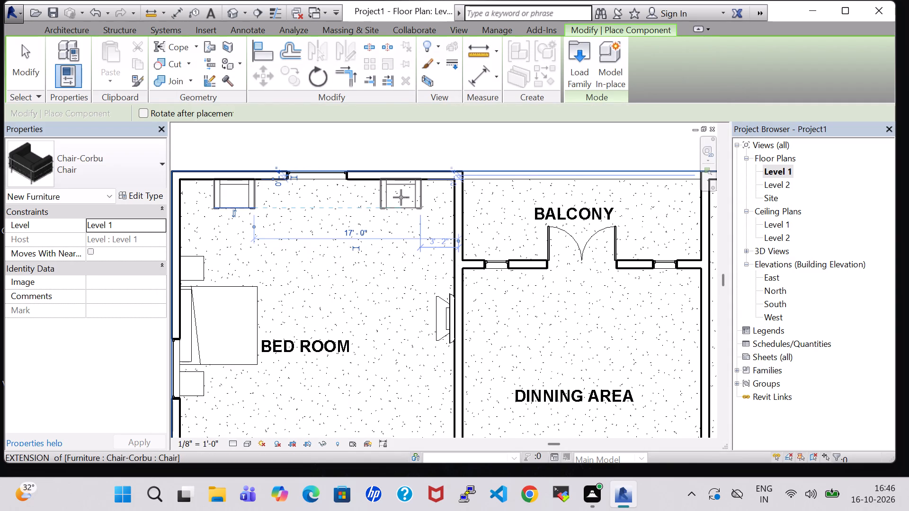
click(397, 197)
scroll(376, 261, down, 4)
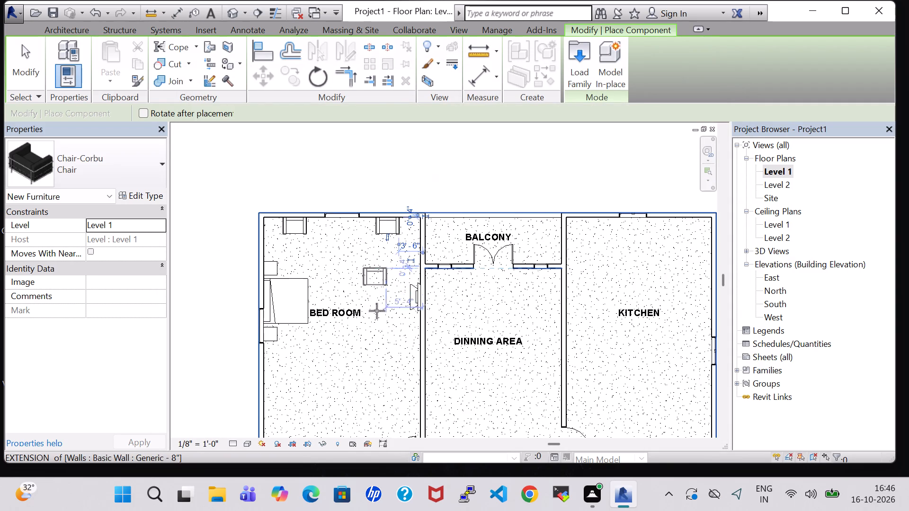
middle_drag(373, 328, 373, 313)
middle_drag(373, 312, 389, 202)
scroll(373, 312, down, 1)
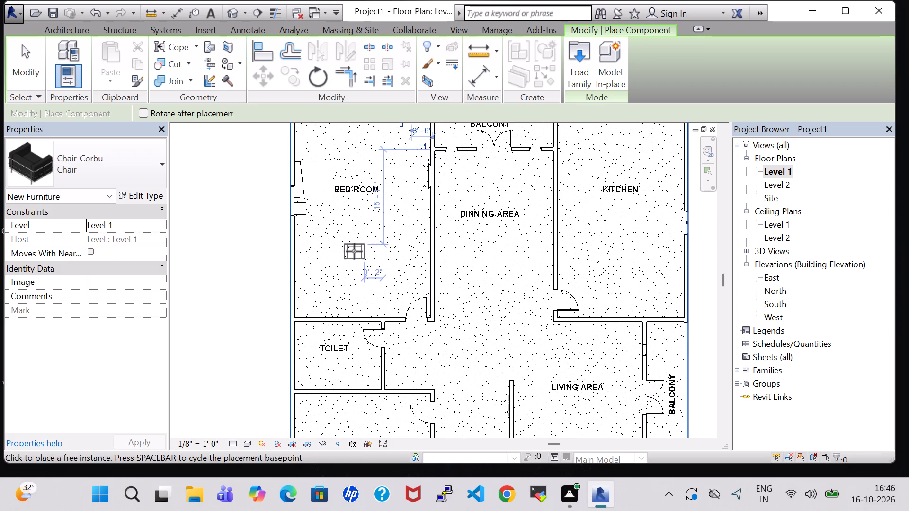
key(Escape)
key(Escape)
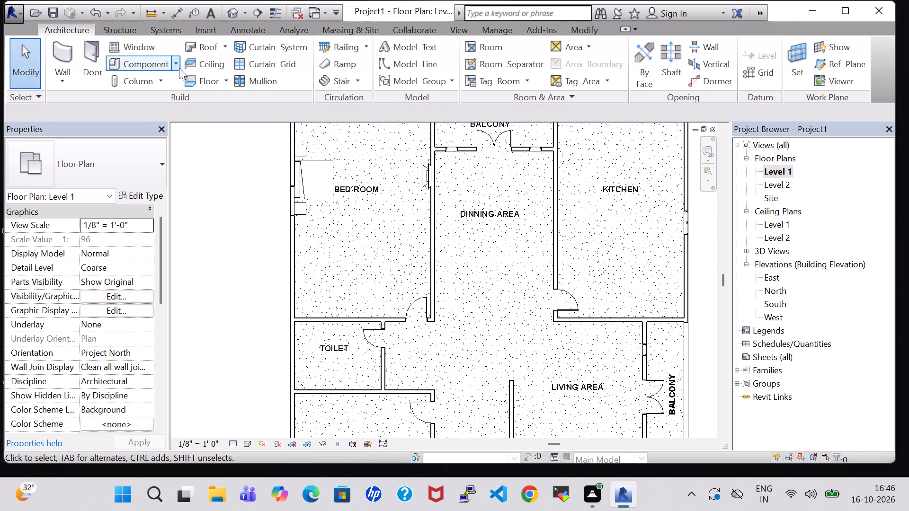
Load the Sofa family from the Seating folder of the US Imperial Furniture library.
click(143, 62)
click(591, 60)
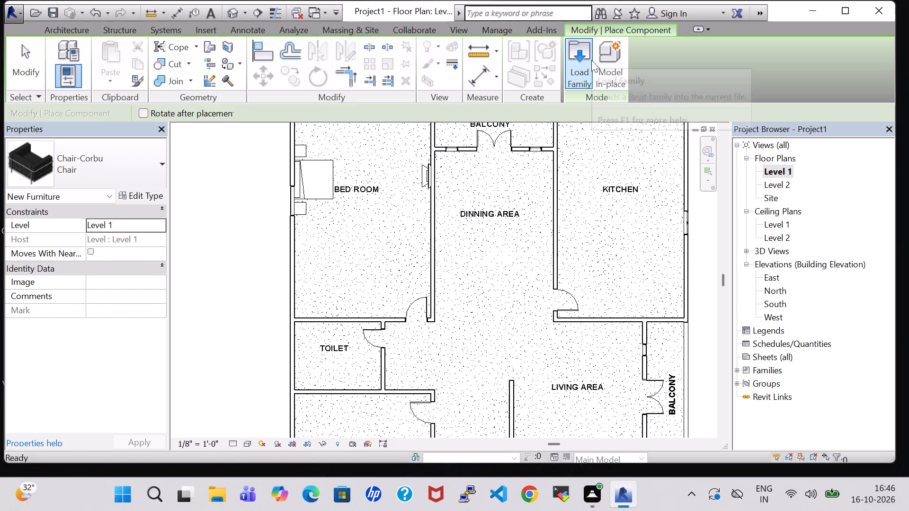
scroll(537, 233, down, 1)
double_click(536, 204)
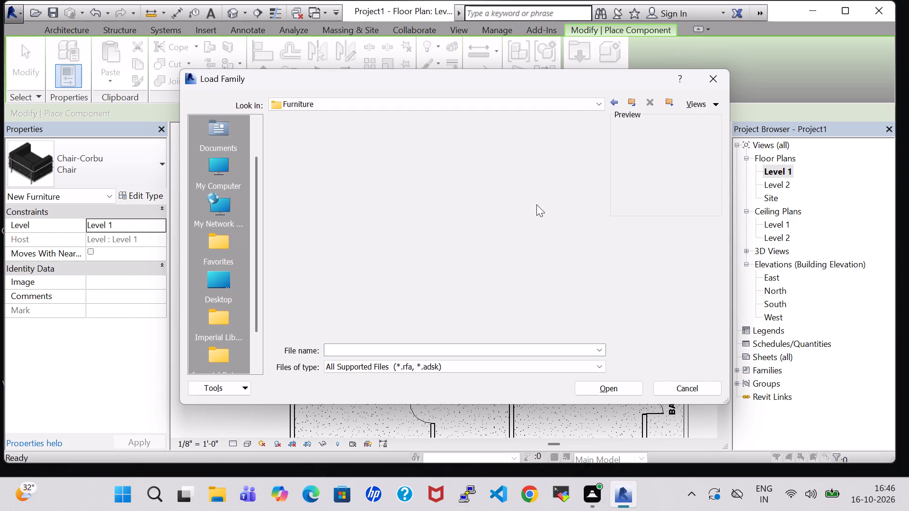
double_click(348, 150)
scroll(477, 215, down, 1)
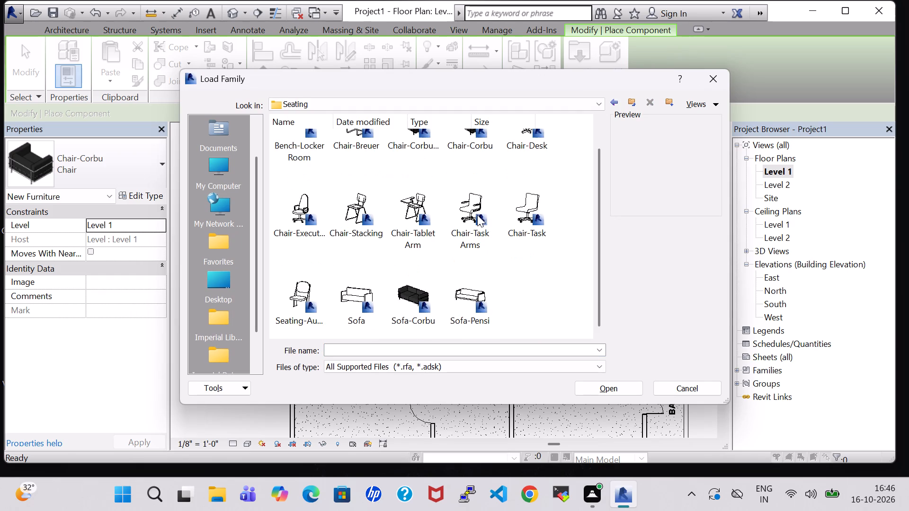
click(366, 286)
click(628, 388)
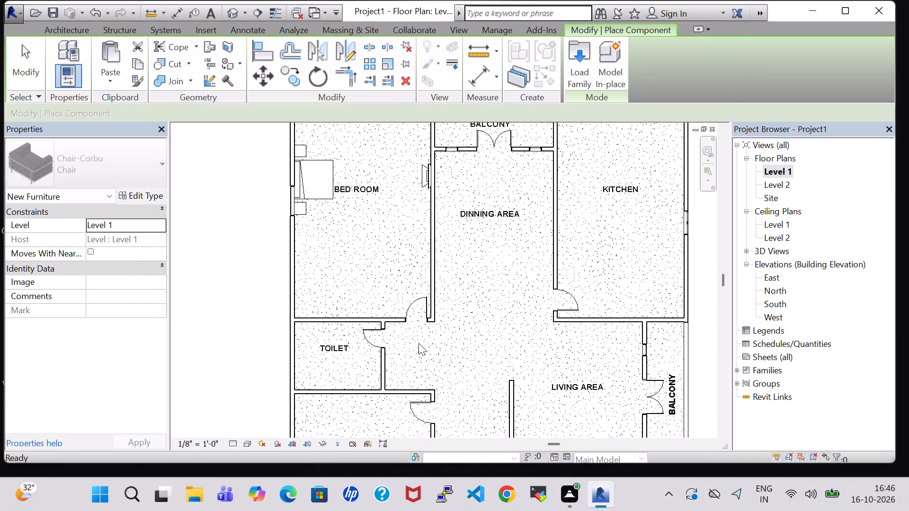
scroll(302, 273, up, 2)
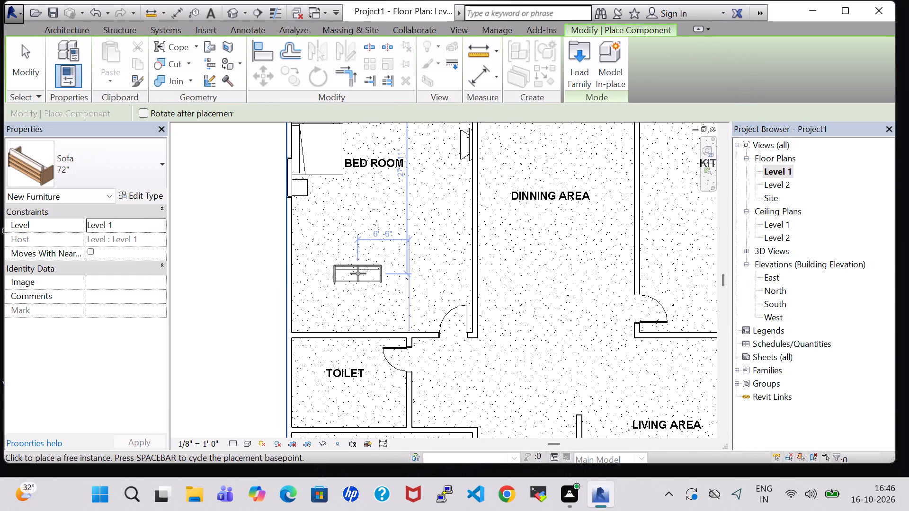
key(Escape)
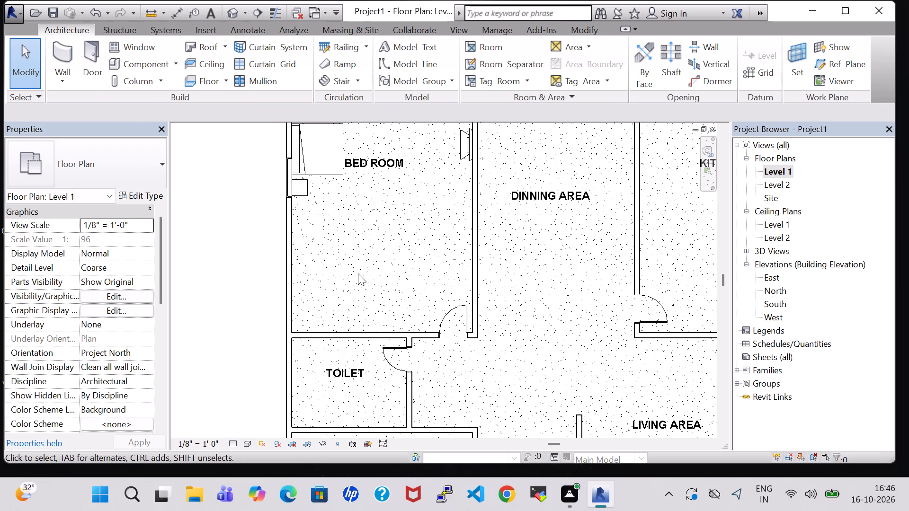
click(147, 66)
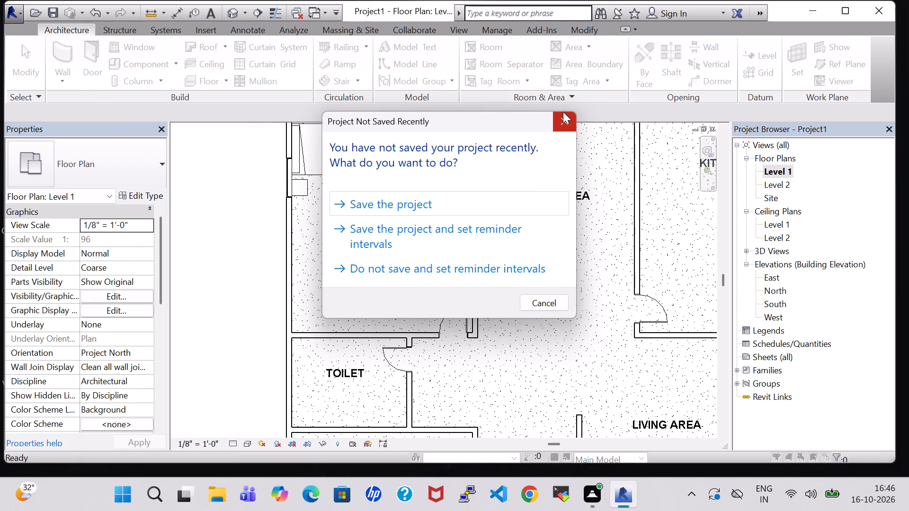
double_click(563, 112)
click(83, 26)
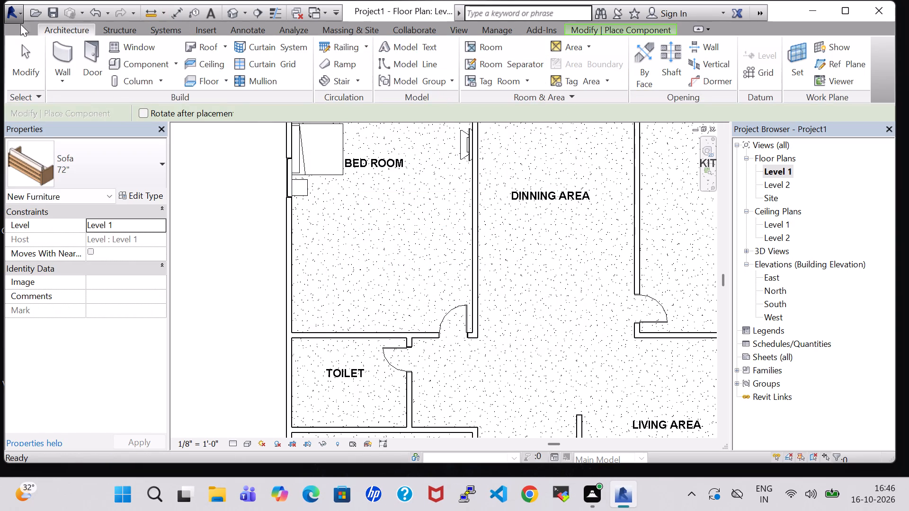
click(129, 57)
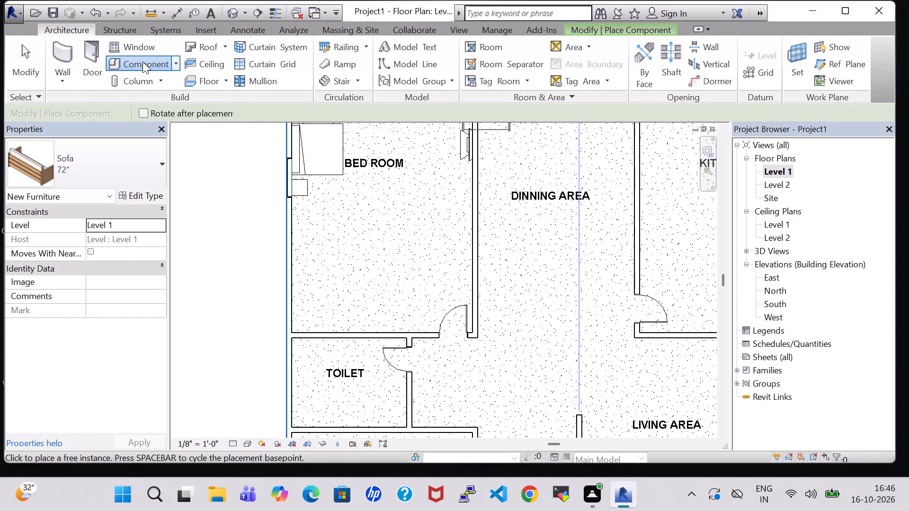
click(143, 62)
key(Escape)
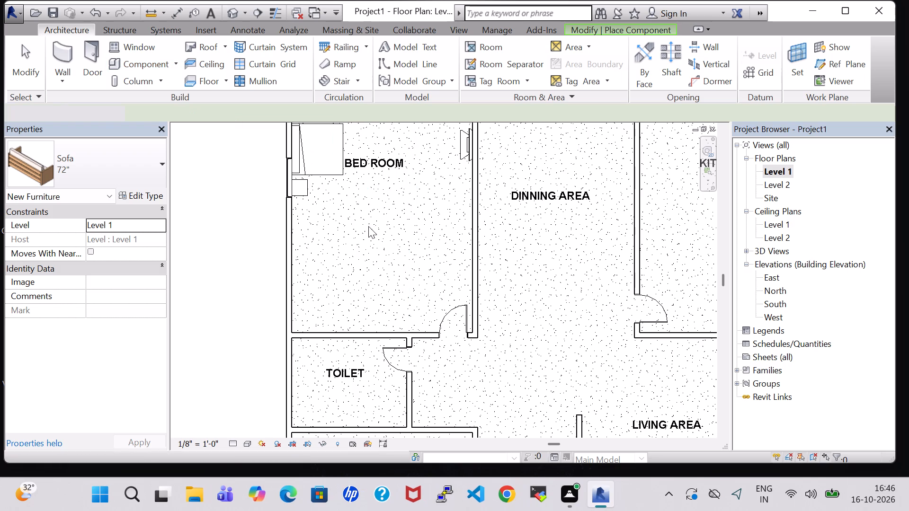
Load the Dresser family from the Storage folder of the US Imperial Furniture library.
scroll(373, 220, down, 3)
middle_drag(374, 222, 363, 241)
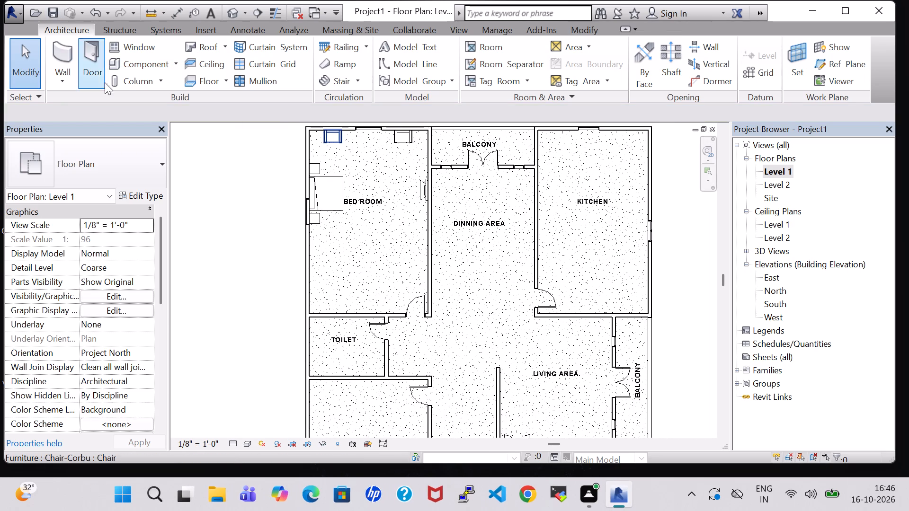
click(142, 65)
click(577, 67)
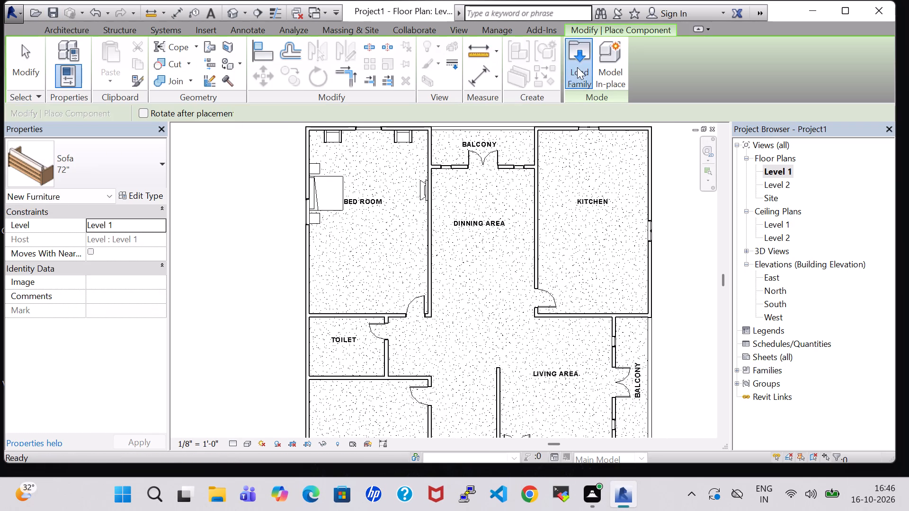
double_click(537, 312)
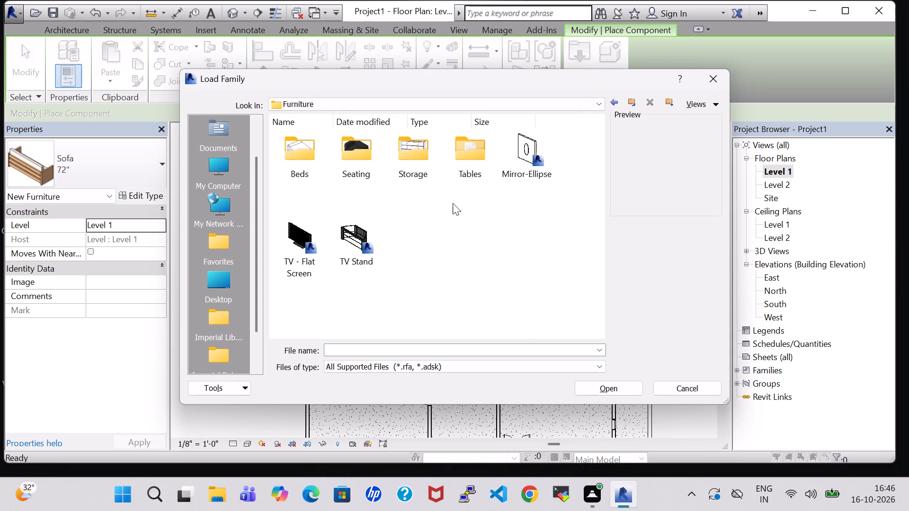
double_click(427, 167)
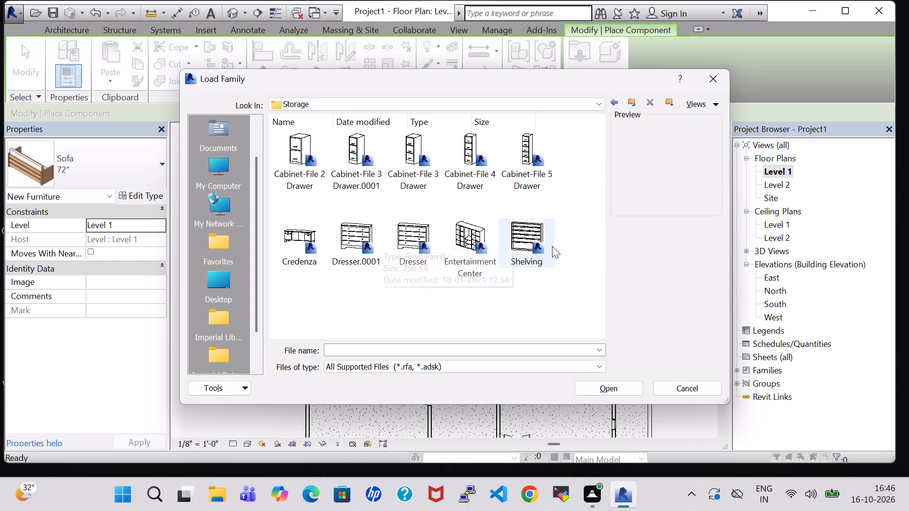
click(416, 247)
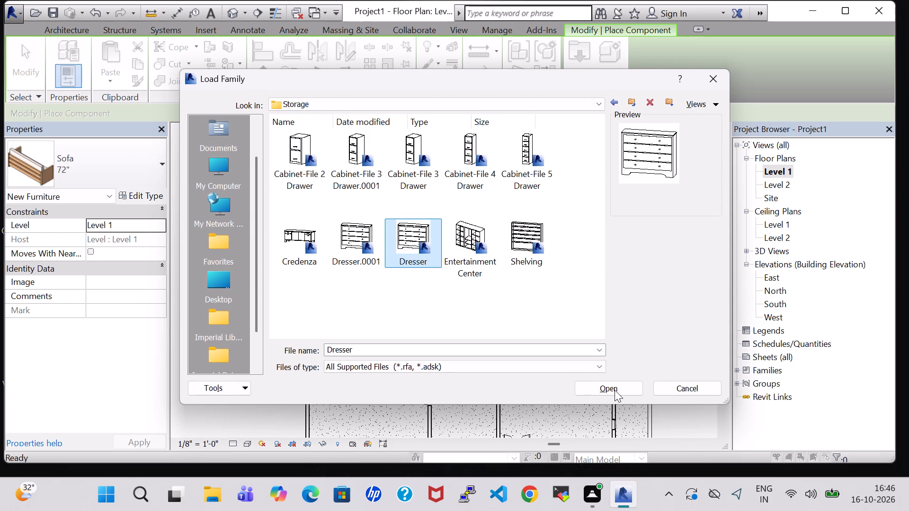
click(614, 390)
Place two rotated 48" x 72" x 24" dressers against the bedroom's west wall, south of the bed, about 22'-5" and 29'-4" from the north wall.
scroll(340, 272, up, 3)
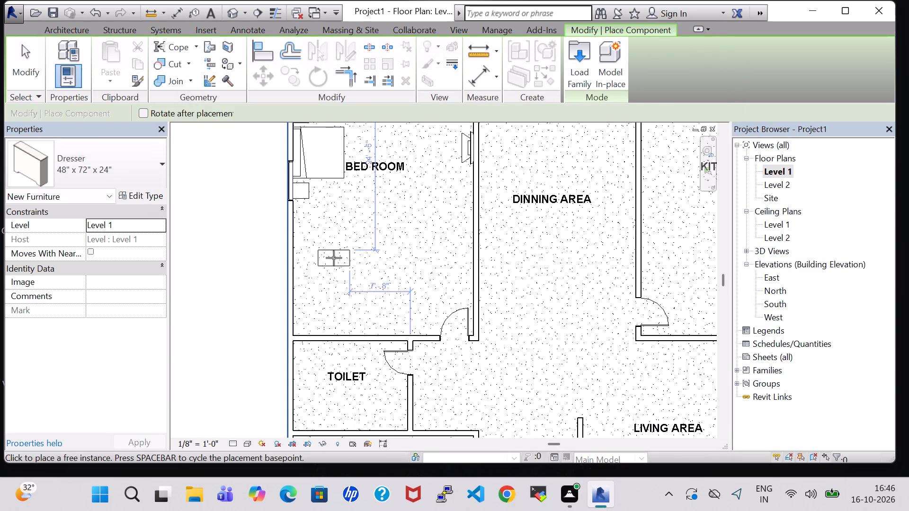
key(space)
click(305, 249)
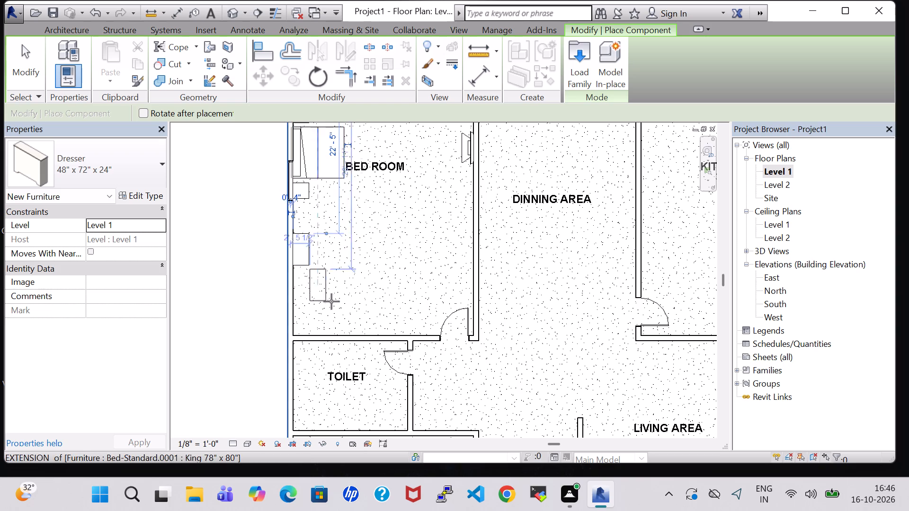
click(306, 304)
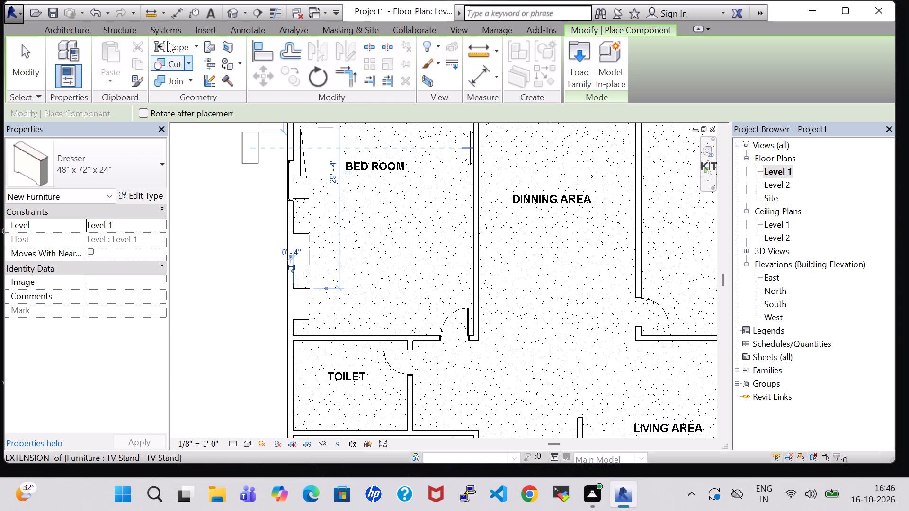
key(Escape)
key(Escape)
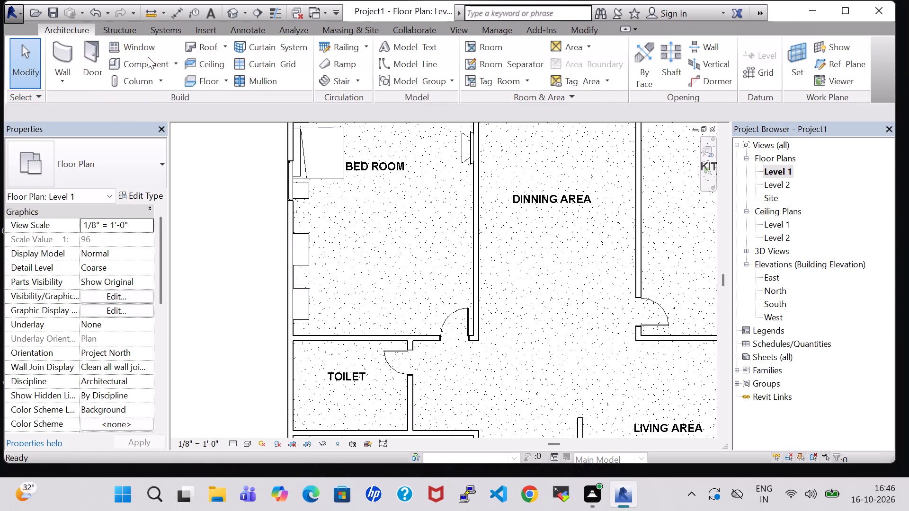
Load the Entertainment Center family from the Storage folder of the US Imperial Furniture library.
click(148, 57)
click(573, 81)
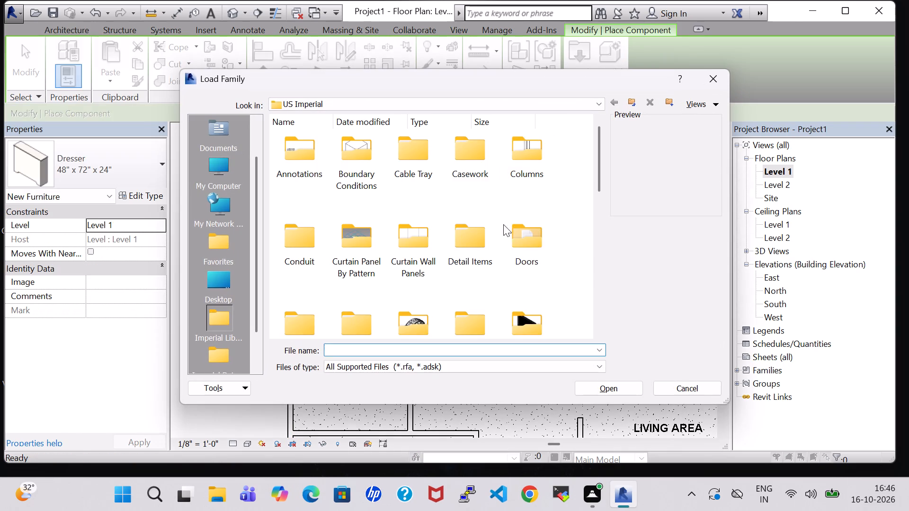
scroll(517, 254, down, 2)
scroll(518, 233, up, 1)
click(570, 204)
double_click(538, 196)
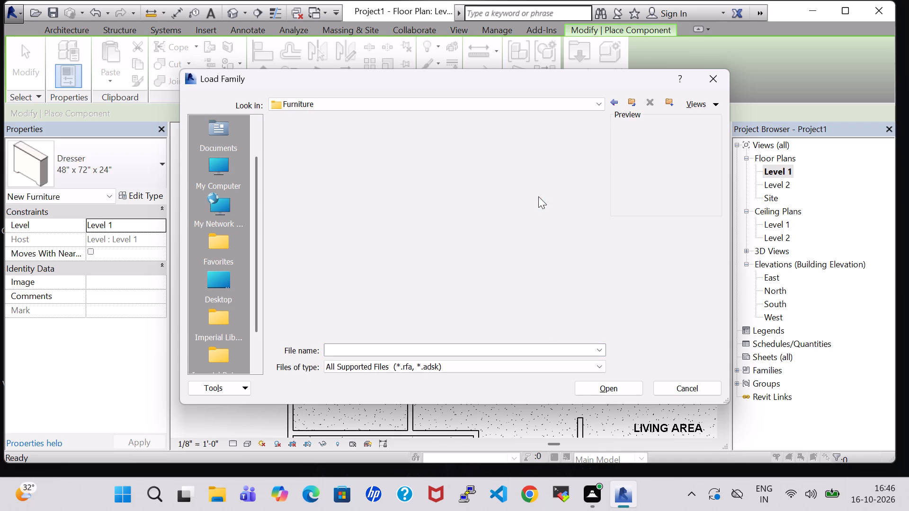
double_click(419, 145)
click(480, 248)
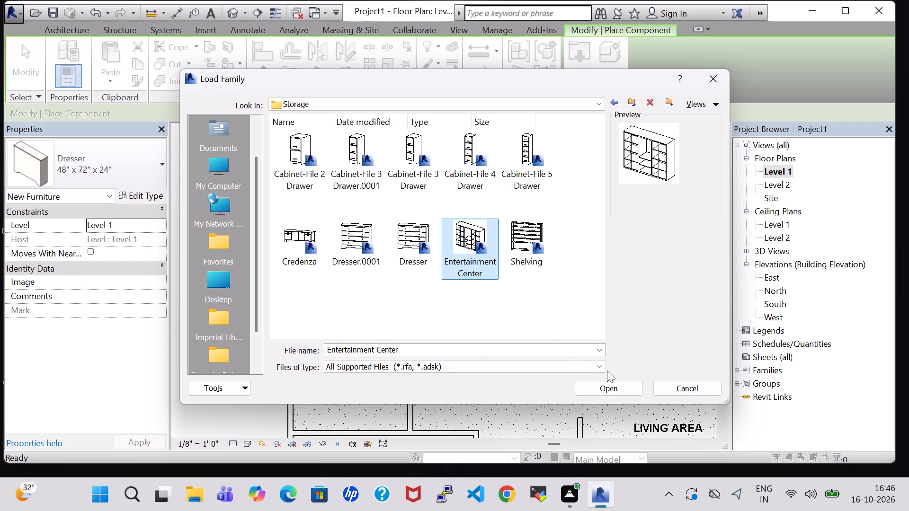
Load the Shelving family from the Storage folder of the US Imperial Furniture library.
click(541, 233)
click(615, 387)
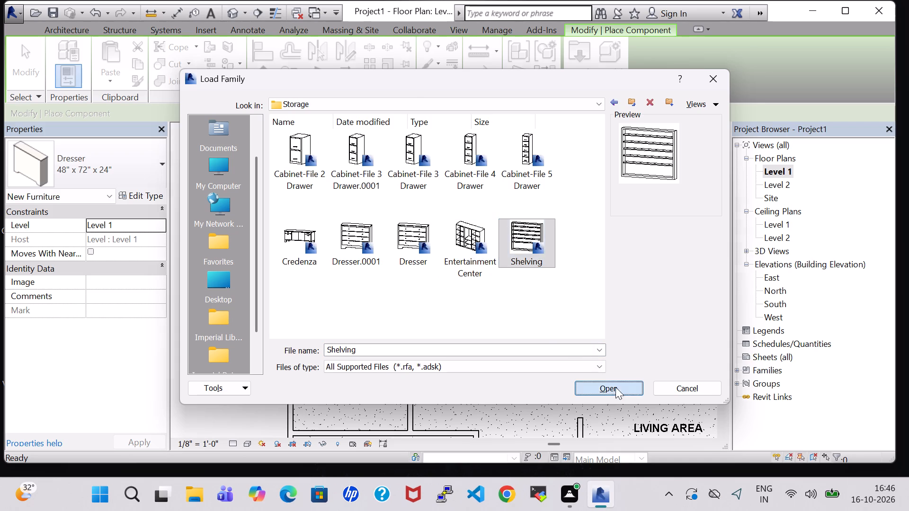
Place one 36" x 10" x 72" shelving unit against the north bedroom's south wall, about 5'-4" west of the toilet's east wall line.
click(356, 328)
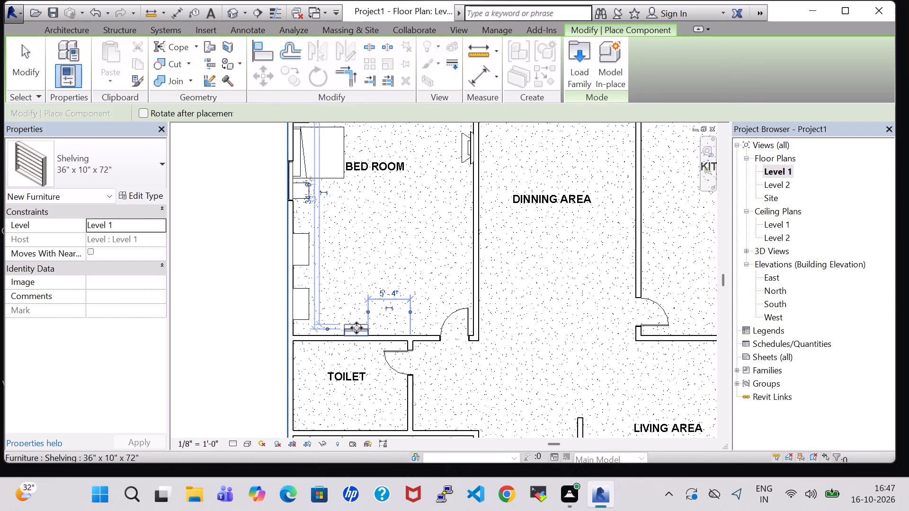
key(Escape)
key(Escape)
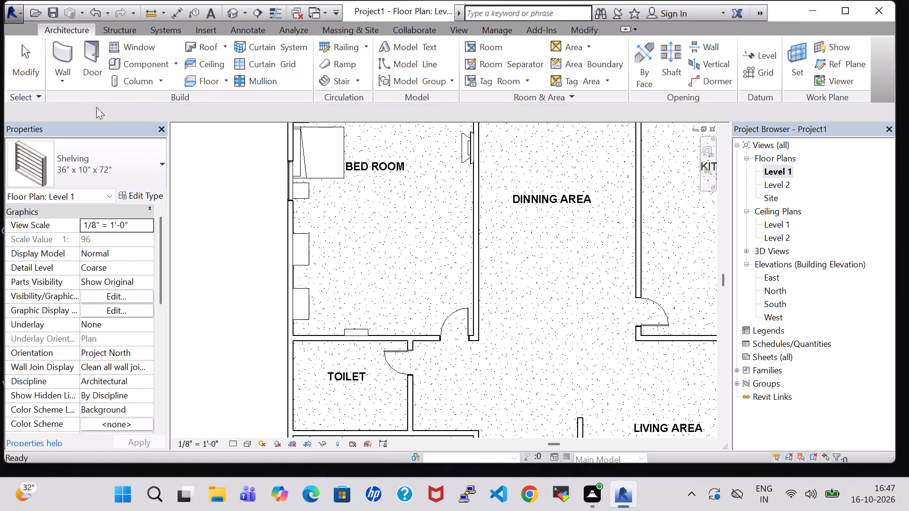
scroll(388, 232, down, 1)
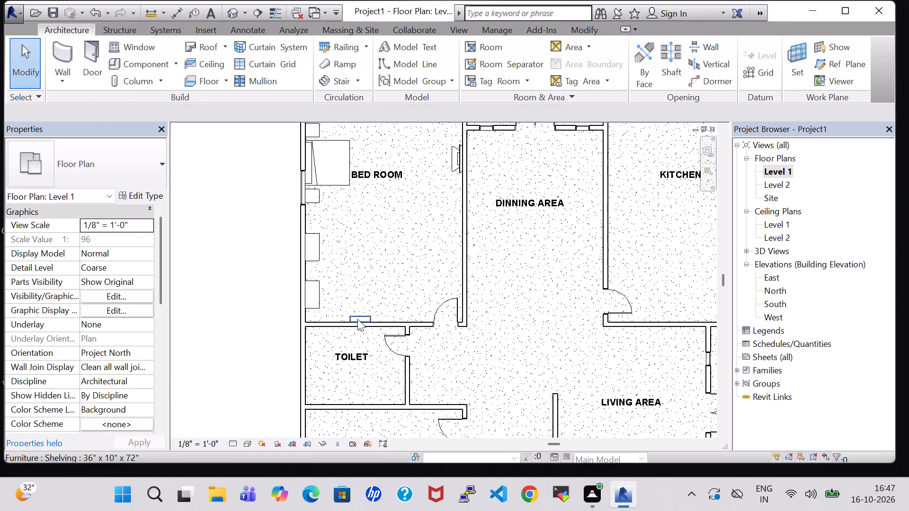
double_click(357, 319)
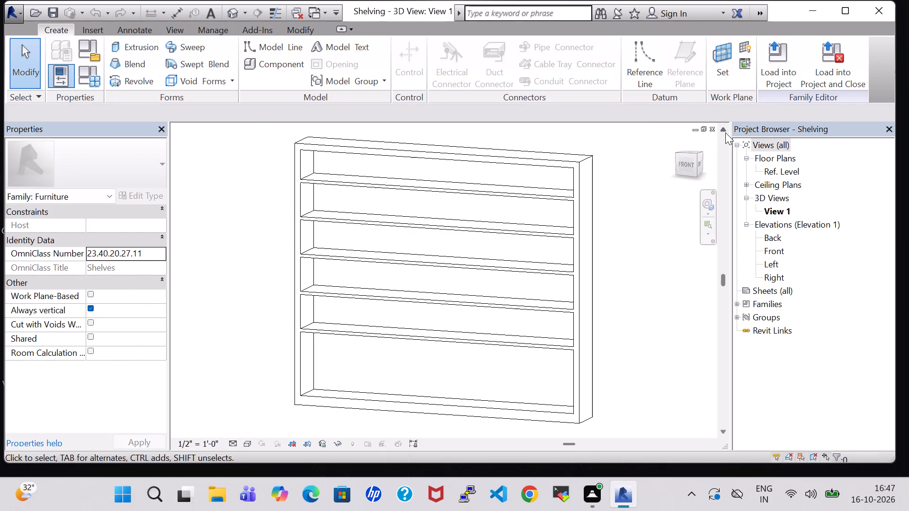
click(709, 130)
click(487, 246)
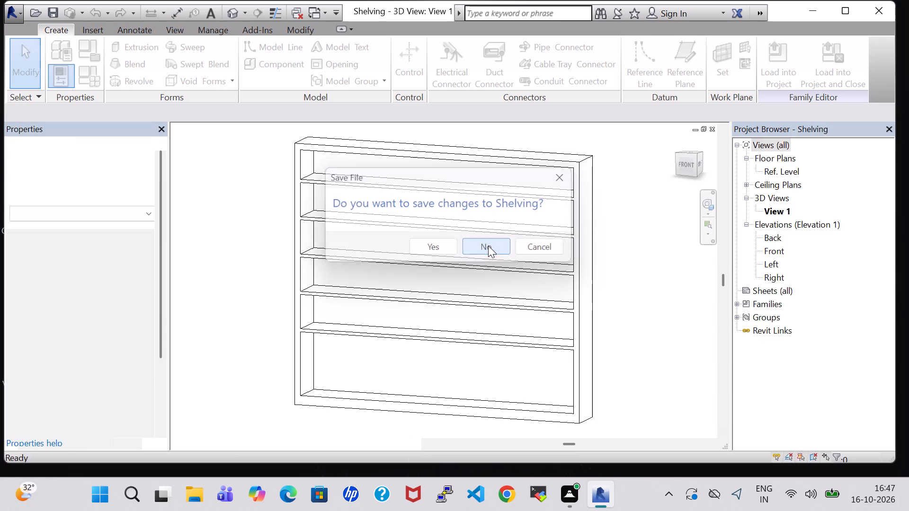
Delete the southern of the two dressers on the north bedroom's west wall.
click(310, 285)
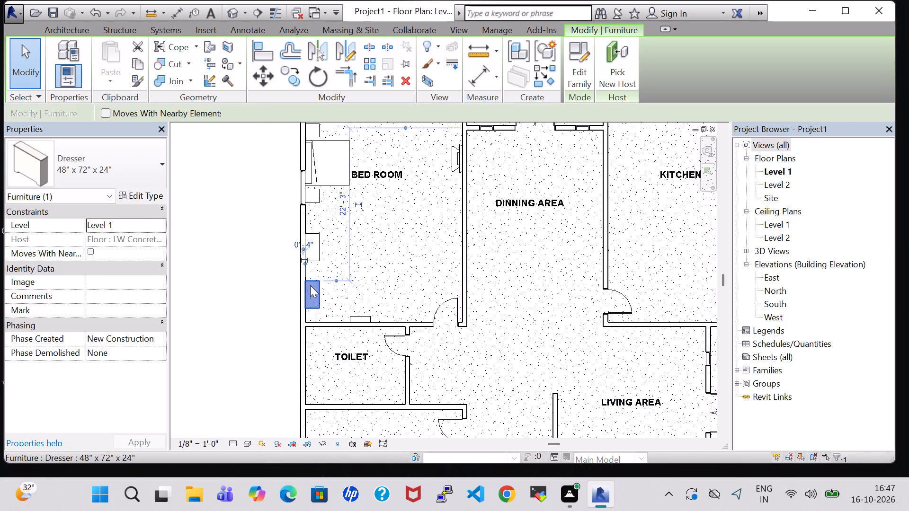
key(Delete)
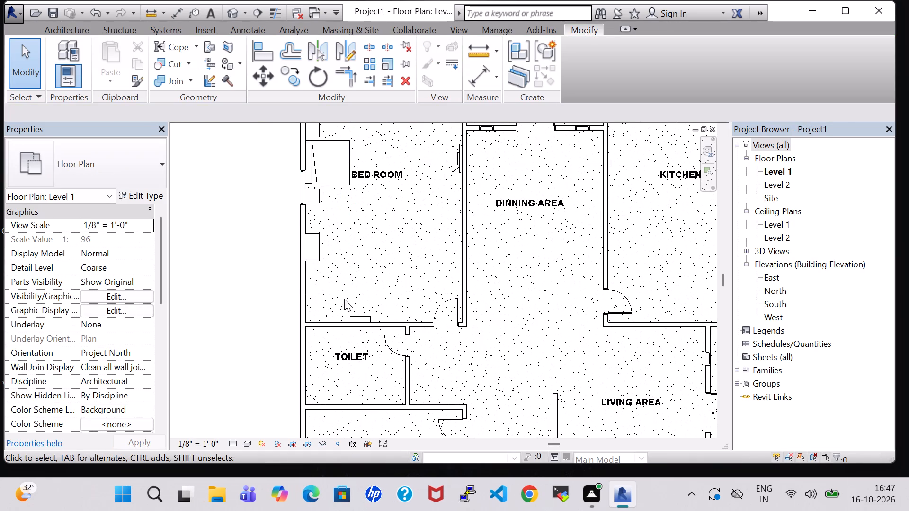
Move the shelving unit beside the north bedroom's west wall, south of the remaining dresser, and rotate it 90° to run along the wall.
drag(364, 318, 325, 299)
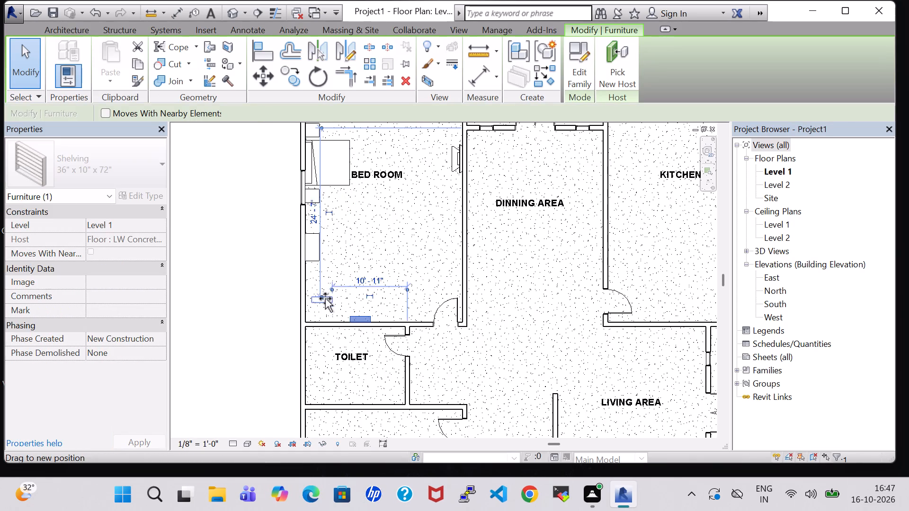
drag(325, 299, 321, 291)
key(space)
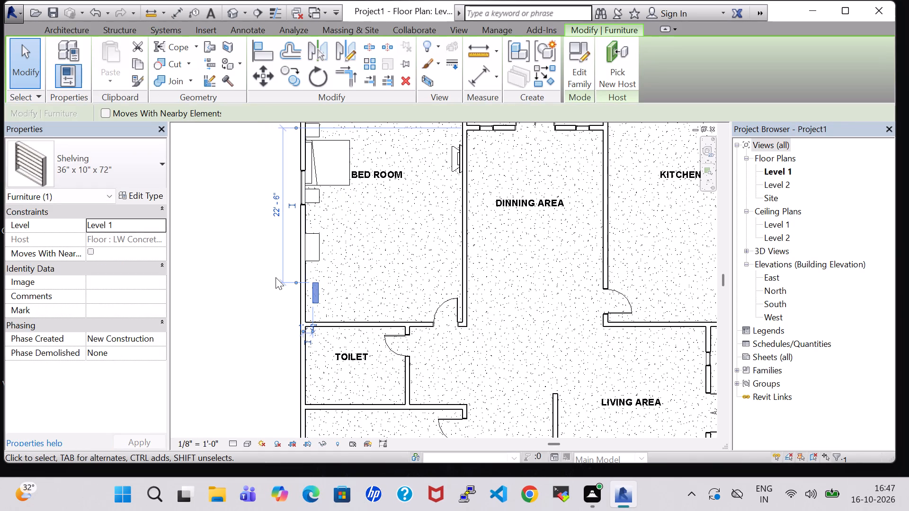
key(Left)
key(Left)
key(Left)
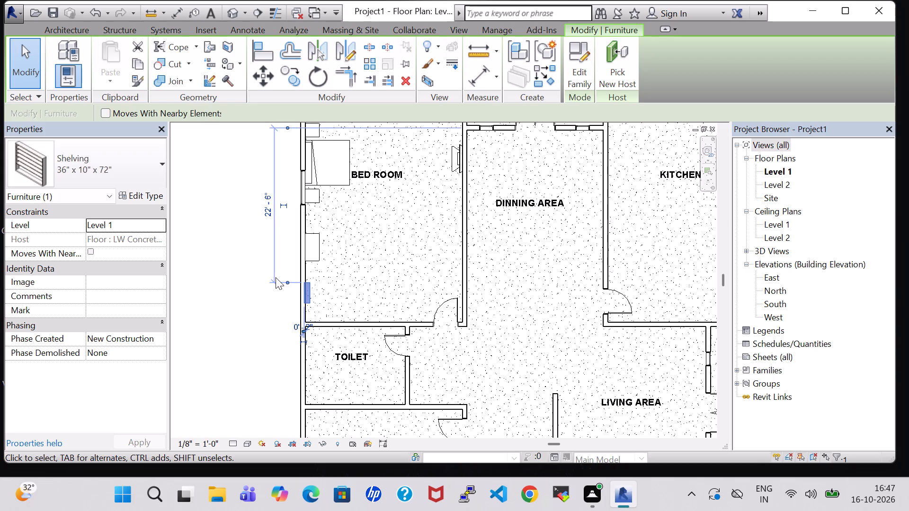
key(Right)
click(276, 277)
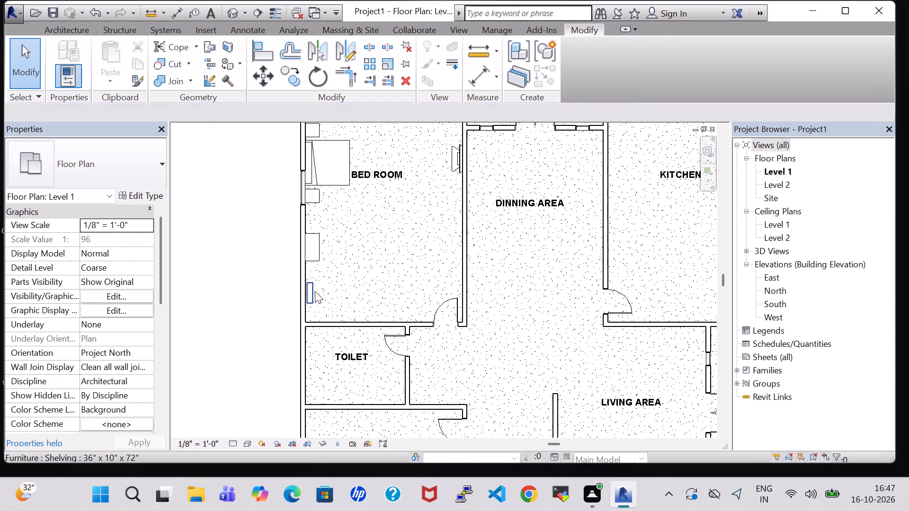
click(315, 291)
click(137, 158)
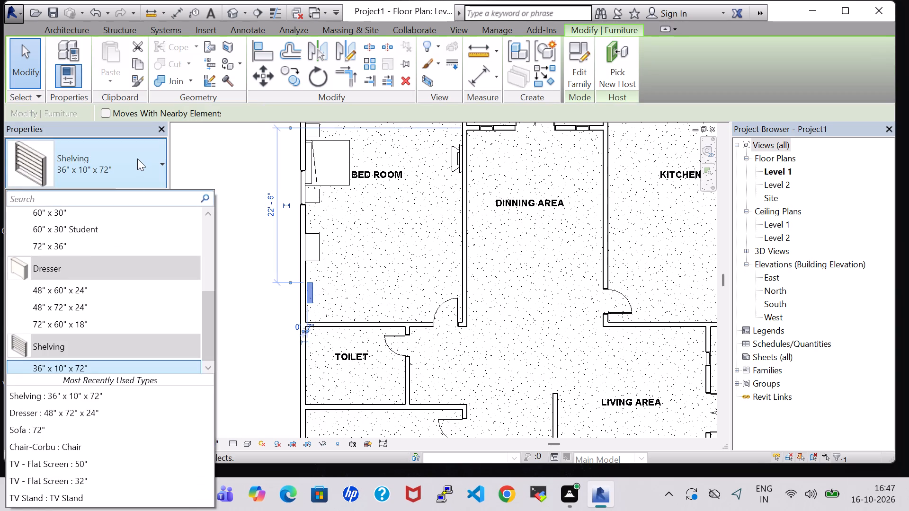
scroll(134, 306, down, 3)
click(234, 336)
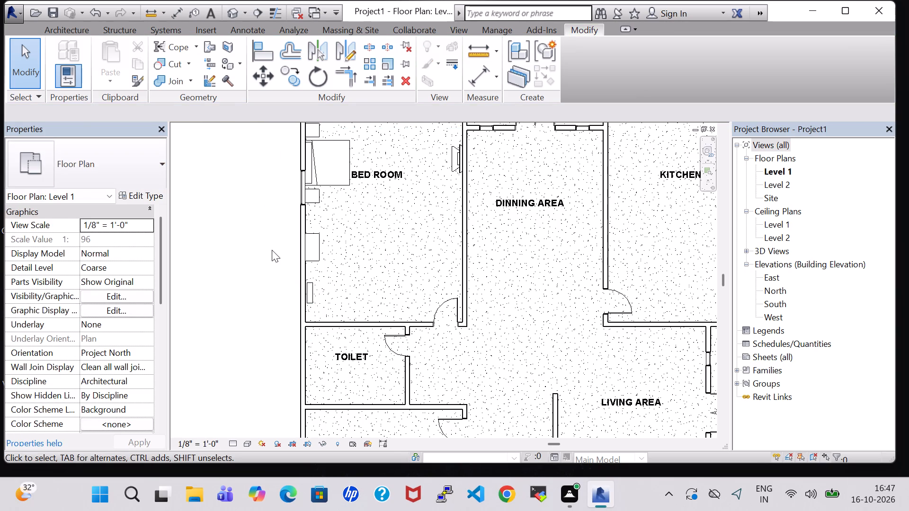
Set the Width of the 36" x 10" x 72" shelving type to 6'-0".
click(317, 284)
click(153, 195)
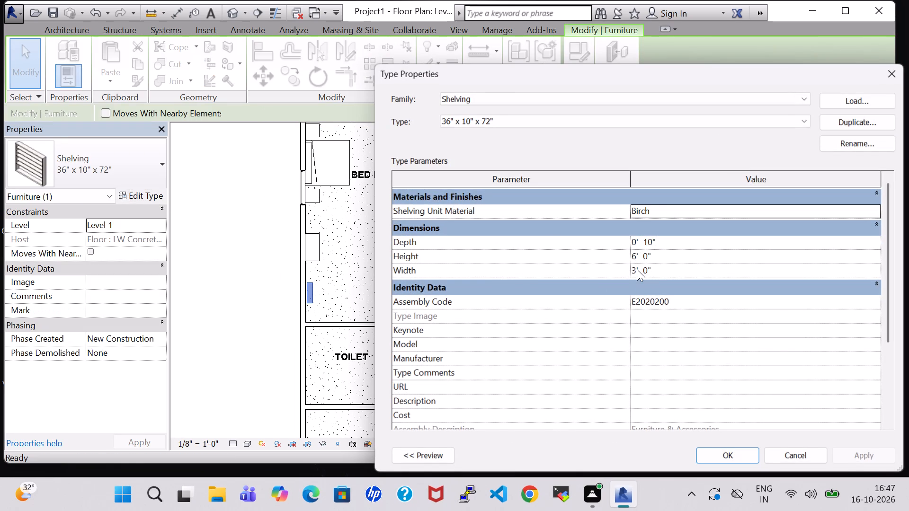
click(637, 269)
key(BackSpace)
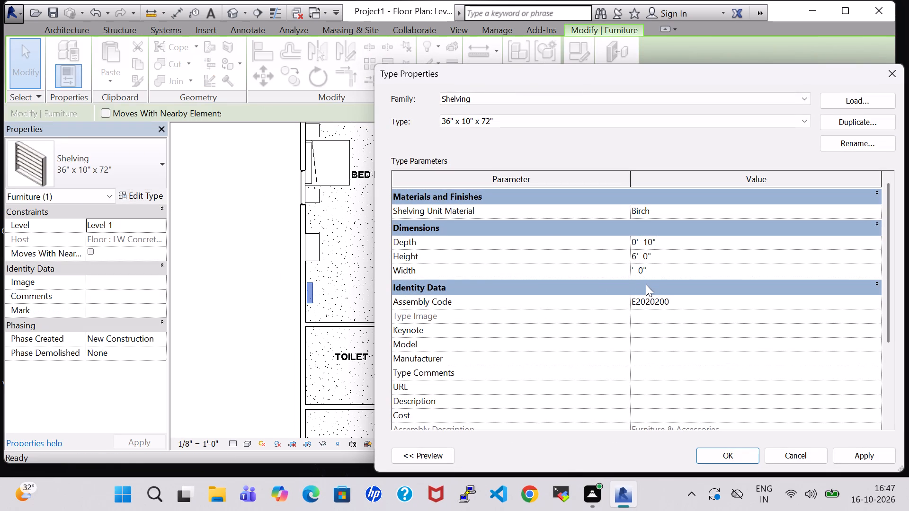
key(6)
click(860, 457)
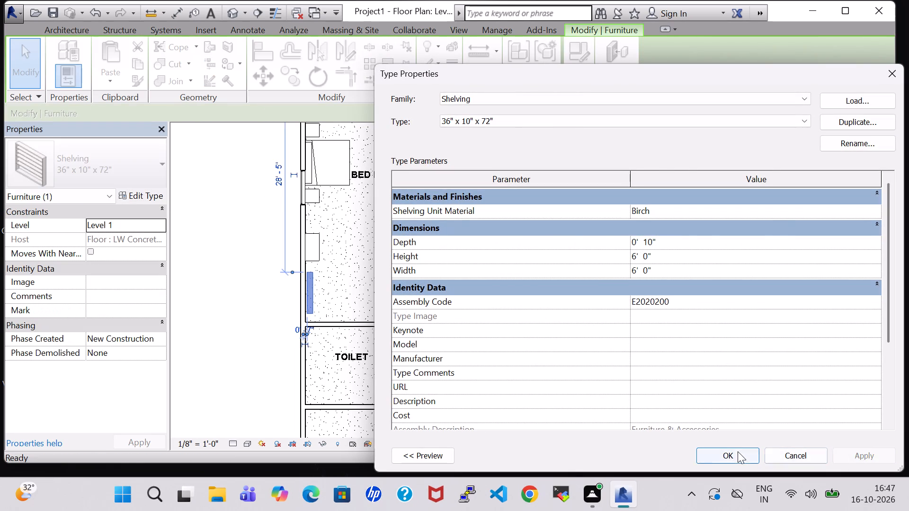
click(738, 451)
Examine the furnished north bedroom in the 3D view from several angles and return to the Level 1 floor plan.
click(223, 13)
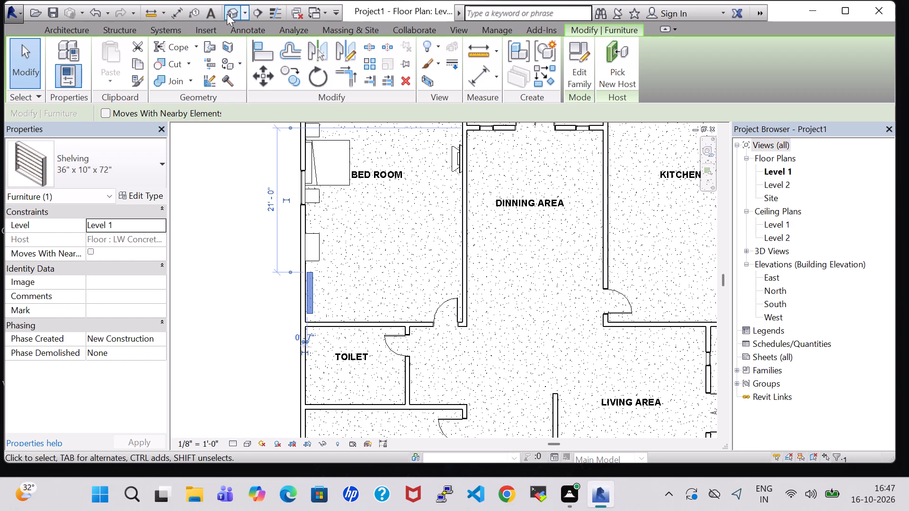
click(227, 14)
shift+middle_drag(546, 167, 379, 283)
shift+middle_drag(550, 196, 550, 242)
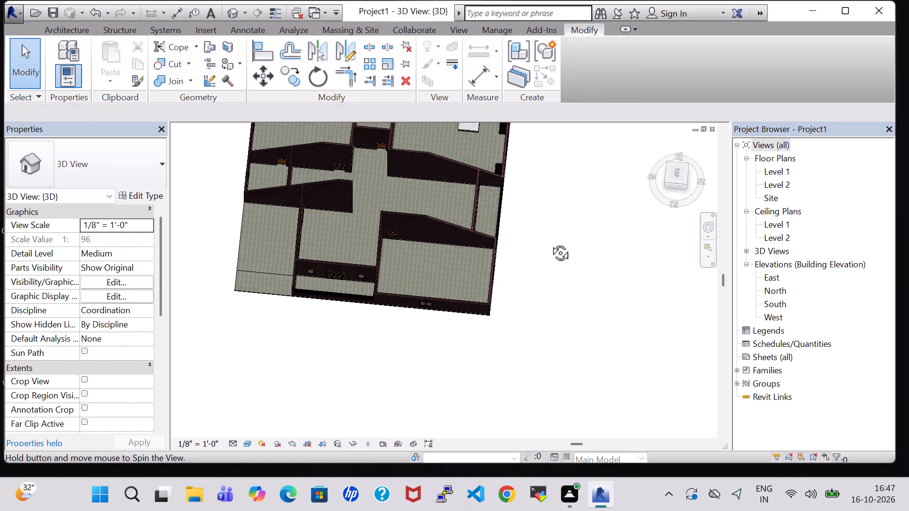
shift+middle_drag(550, 242, 550, 252)
middle_drag(550, 252, 541, 336)
scroll(550, 252, down, 1)
shift+middle_drag(559, 248, 543, 182)
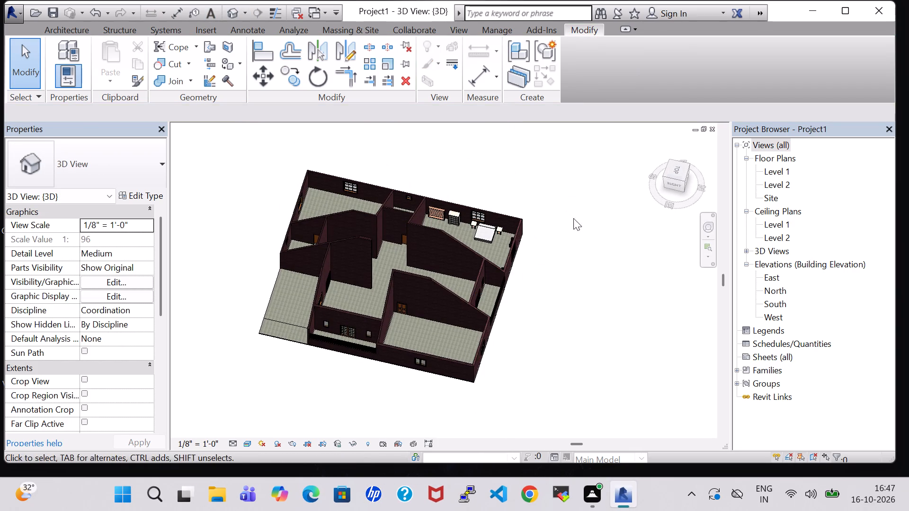
shift+middle_drag(573, 219, 600, 283)
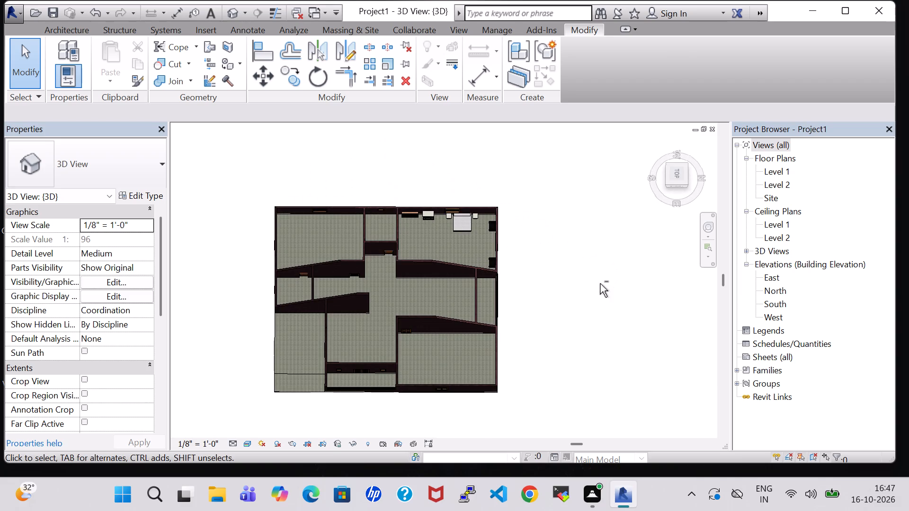
double_click(780, 171)
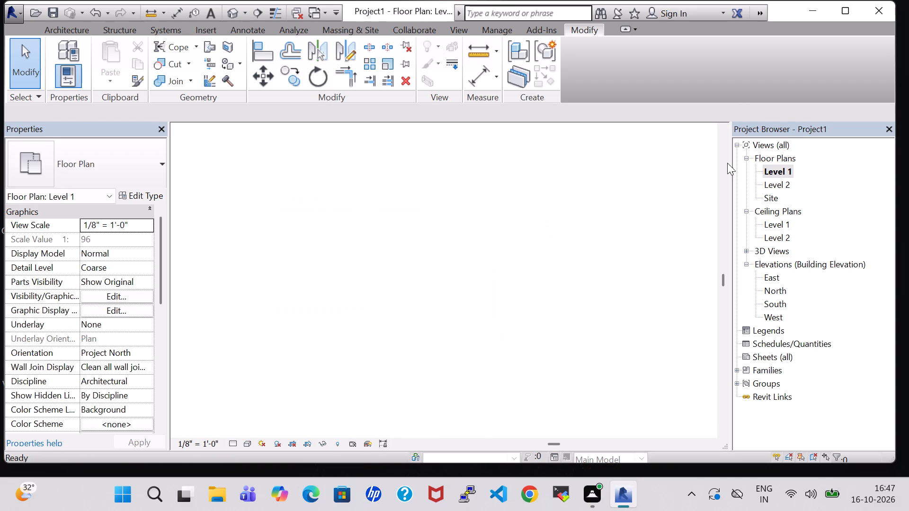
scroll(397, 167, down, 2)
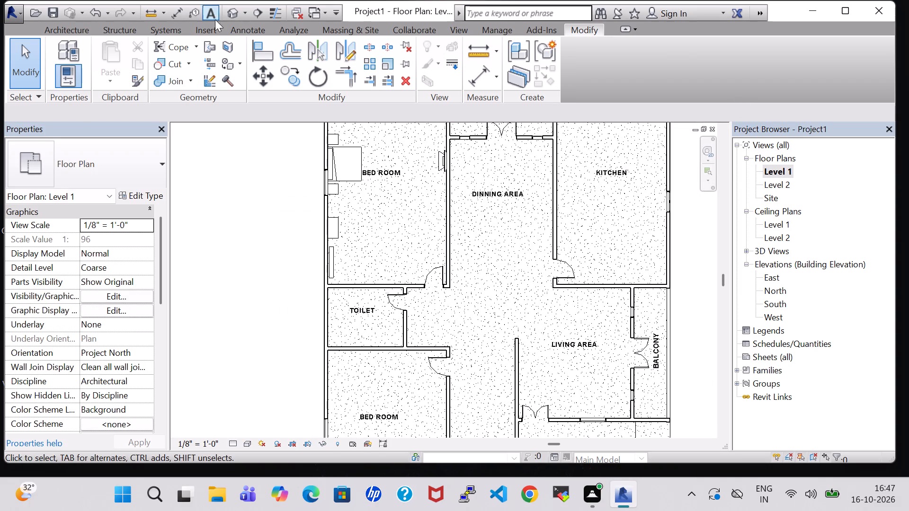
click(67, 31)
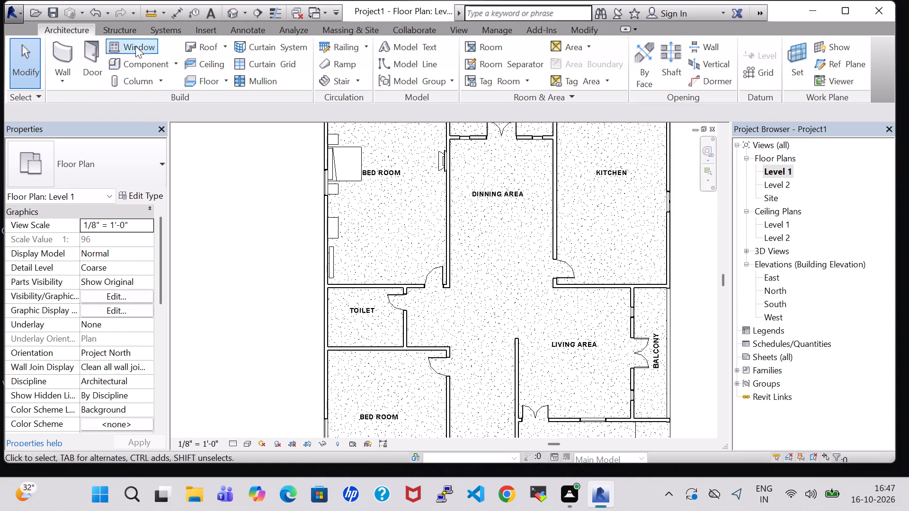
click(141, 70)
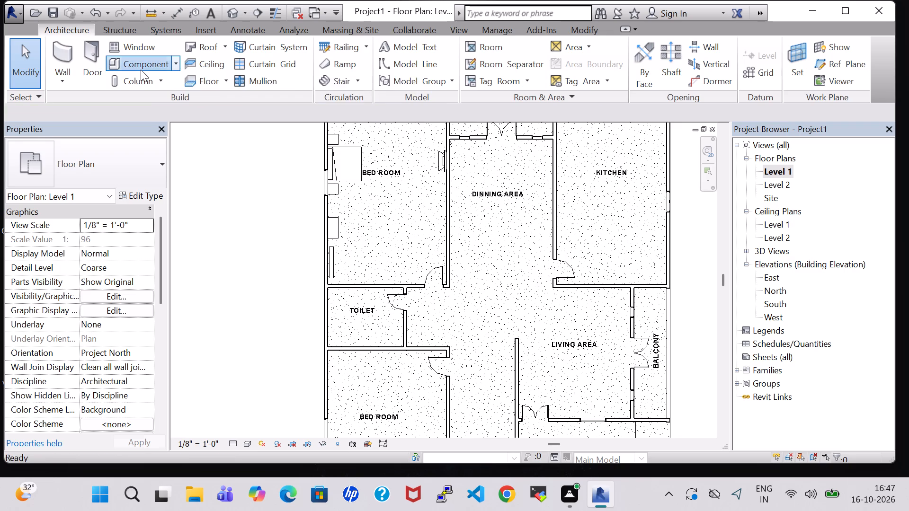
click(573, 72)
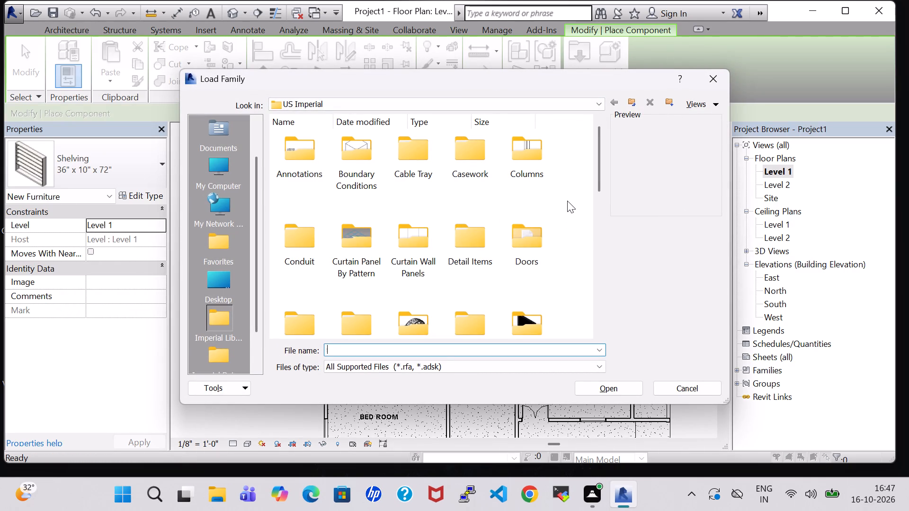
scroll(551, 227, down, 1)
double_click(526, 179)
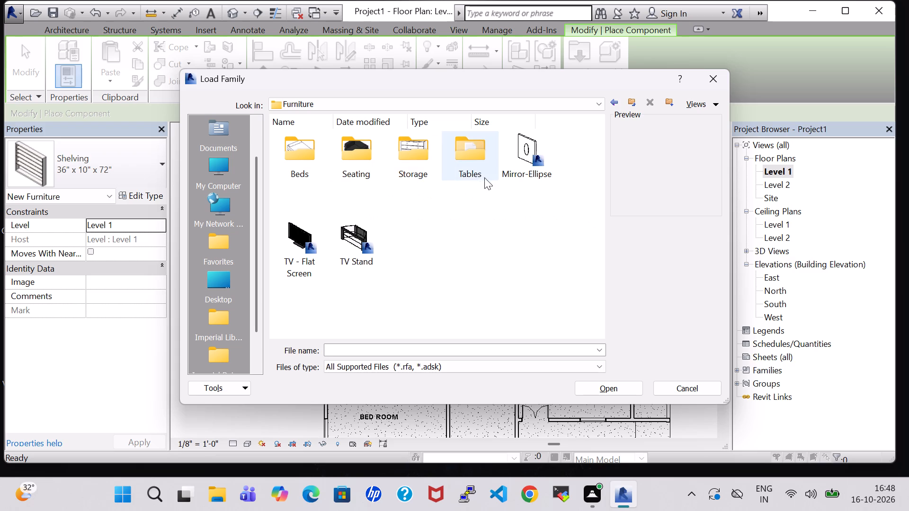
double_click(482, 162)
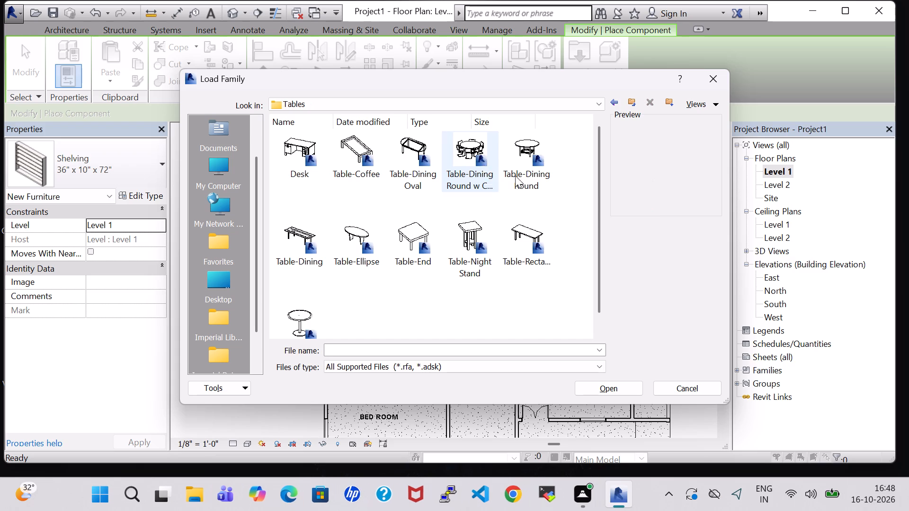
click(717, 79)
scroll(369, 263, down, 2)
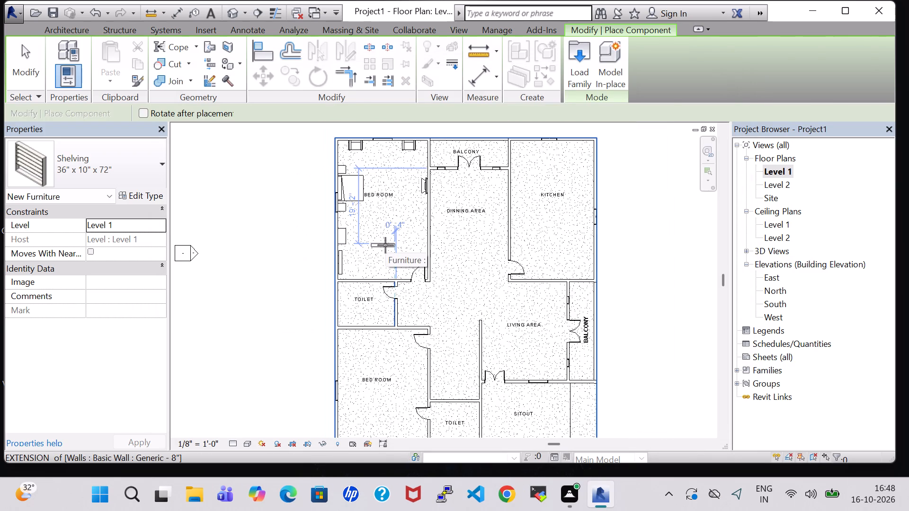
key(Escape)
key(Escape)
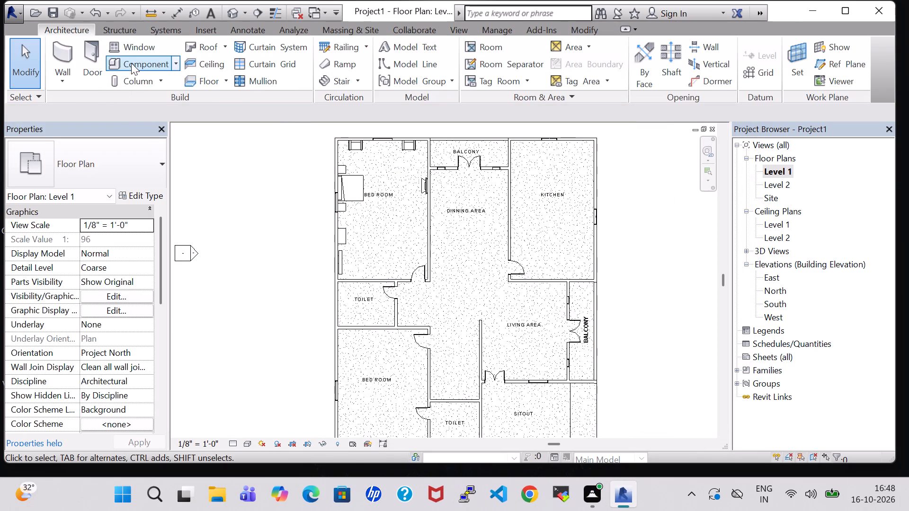
Place a 36" x 10" x 72" shelving unit against the south bedroom's north wall, about 7'-8" west of the adjoining toilet's east wall line.
click(142, 63)
scroll(235, 215, down, 2)
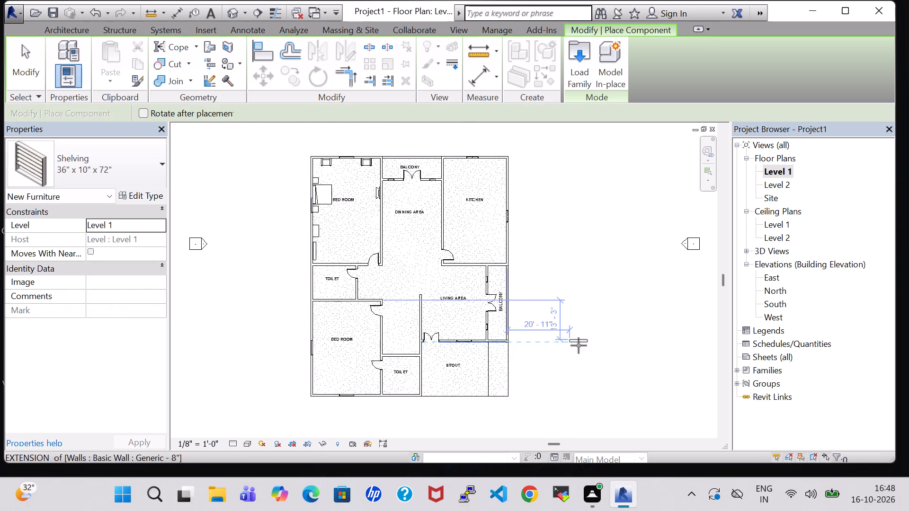
scroll(579, 345, up, 4)
middle_drag(552, 339, 602, 270)
middle_drag(179, 260, 293, 294)
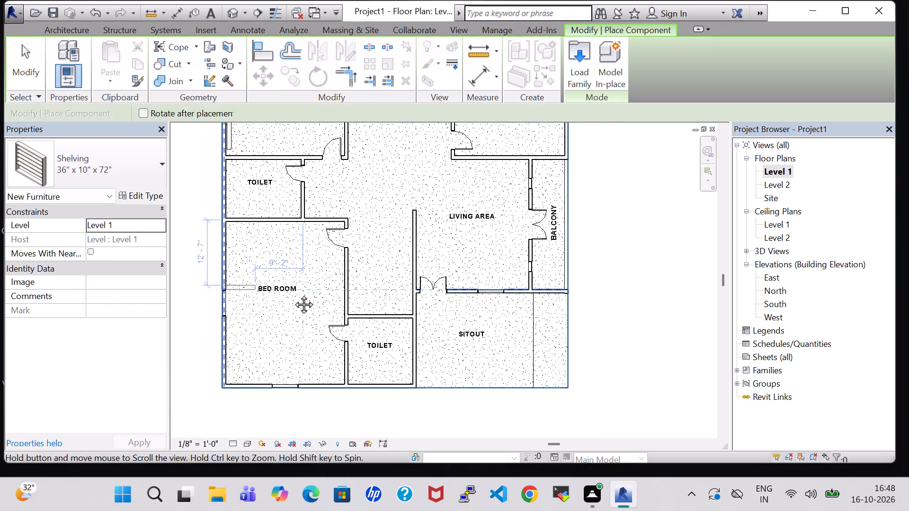
middle_drag(293, 294, 295, 294)
scroll(295, 294, down, 1)
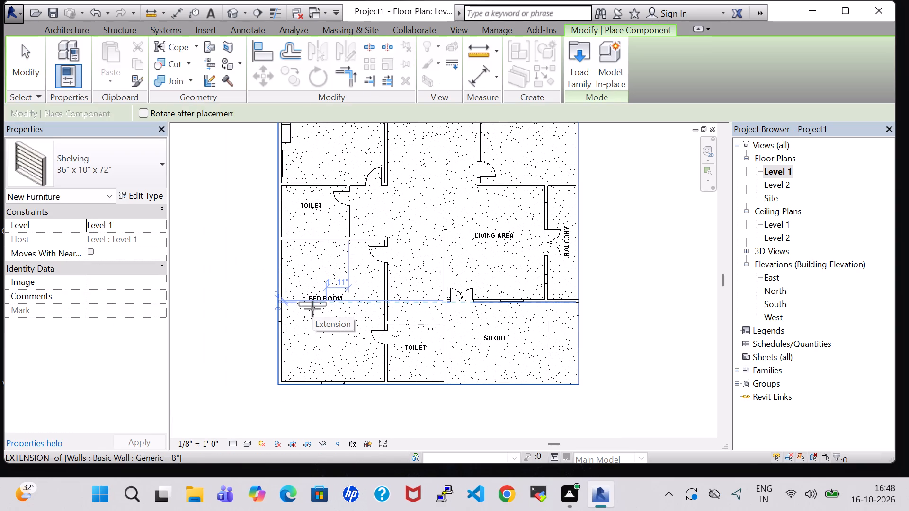
scroll(304, 274, up, 3)
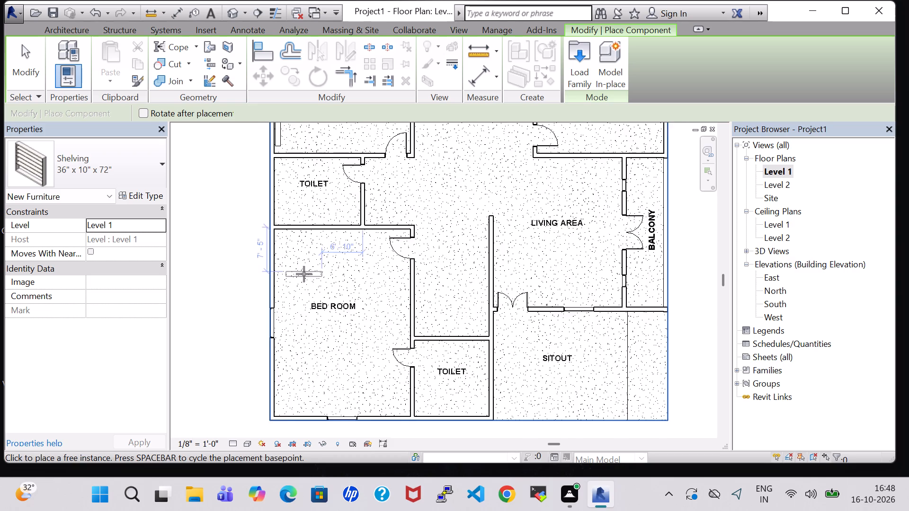
click(298, 229)
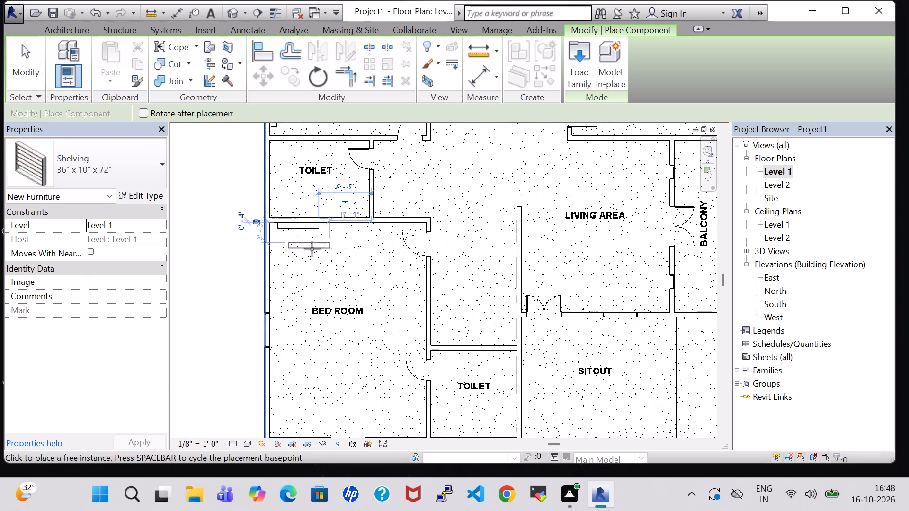
Examine the shelving in the south bedroom in the 3D view from several angles and return to the Level 1 floor plan.
key(Escape)
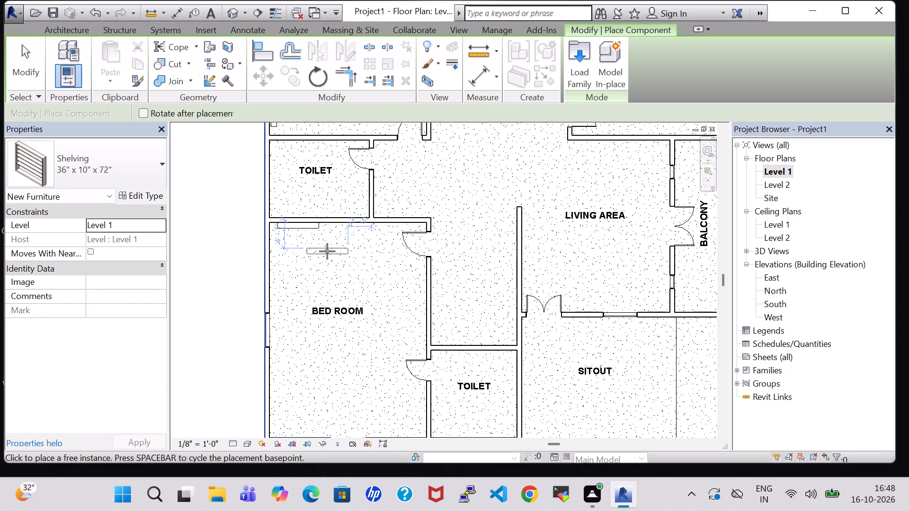
key(Escape)
click(234, 17)
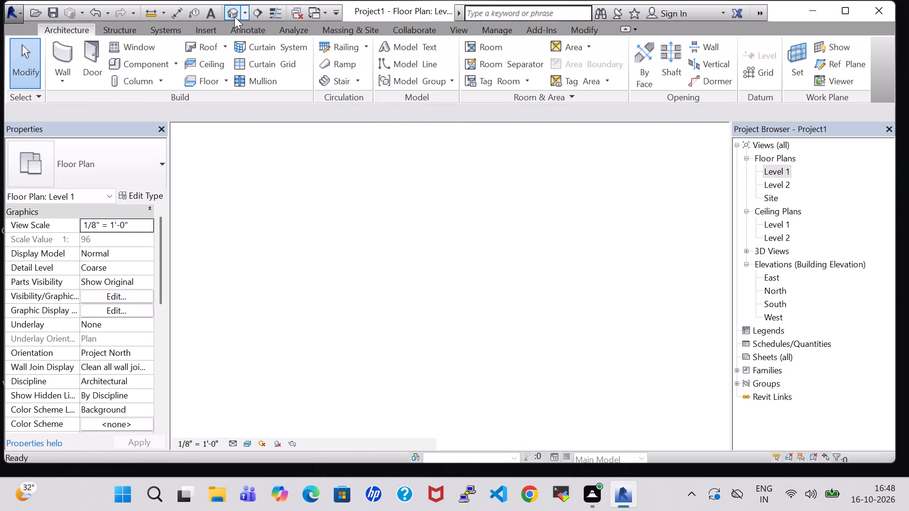
shift+middle_drag(545, 193, 508, 208)
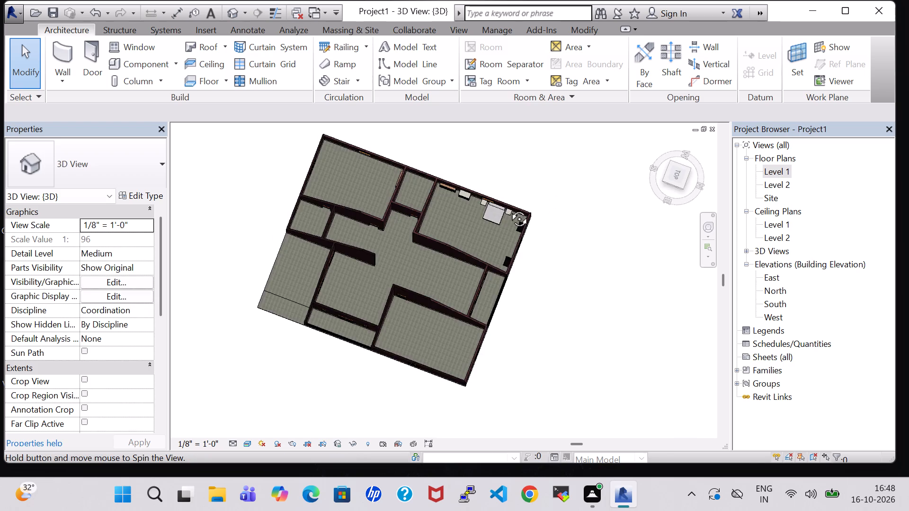
shift+middle_drag(508, 208, 560, 200)
scroll(559, 206, down, 1)
shift+middle_drag(553, 245, 616, 182)
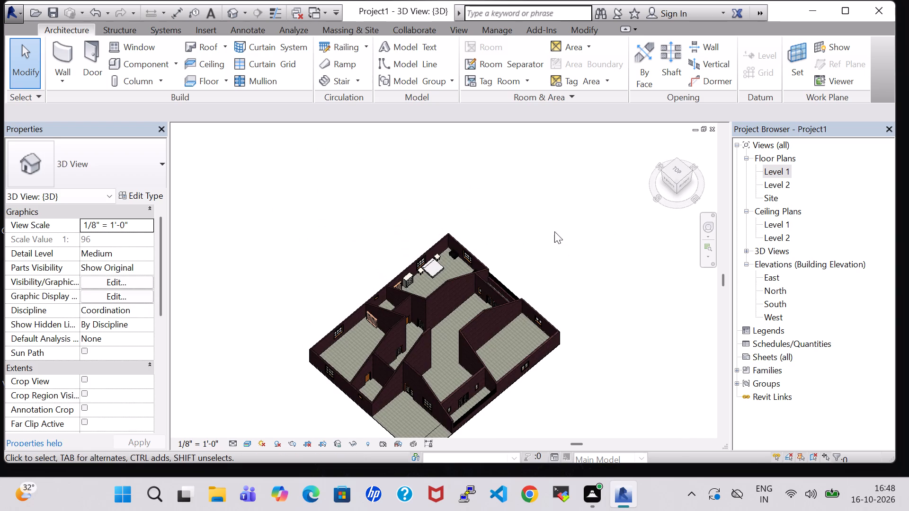
double_click(778, 171)
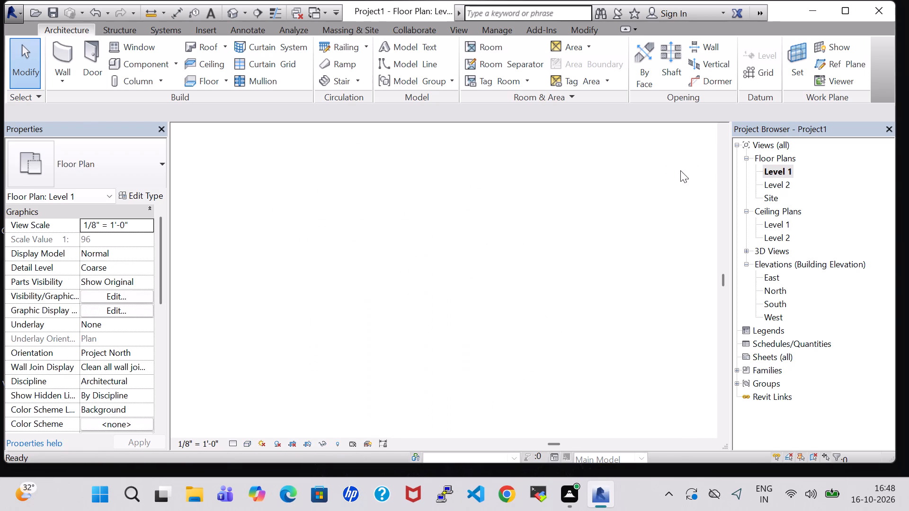
Load the Bed-Standard.0001 family from the Beds folder of the US Imperial library.
click(132, 58)
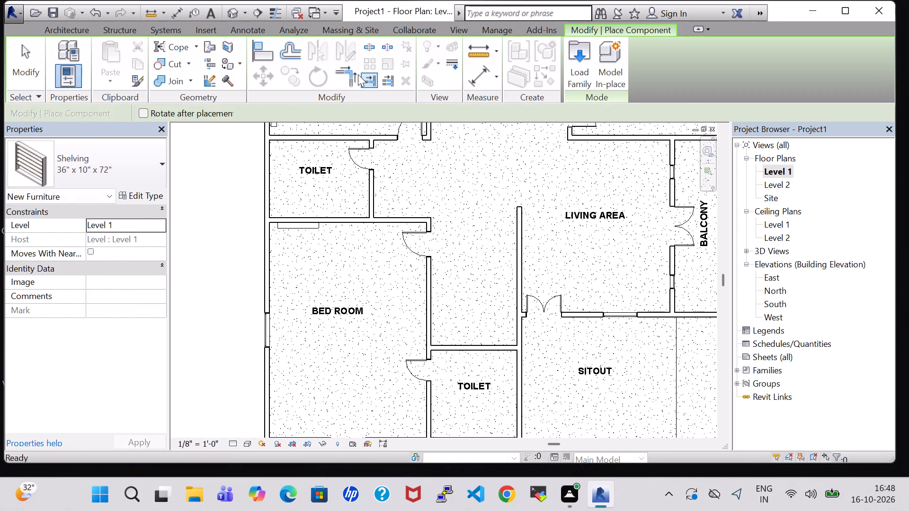
click(582, 73)
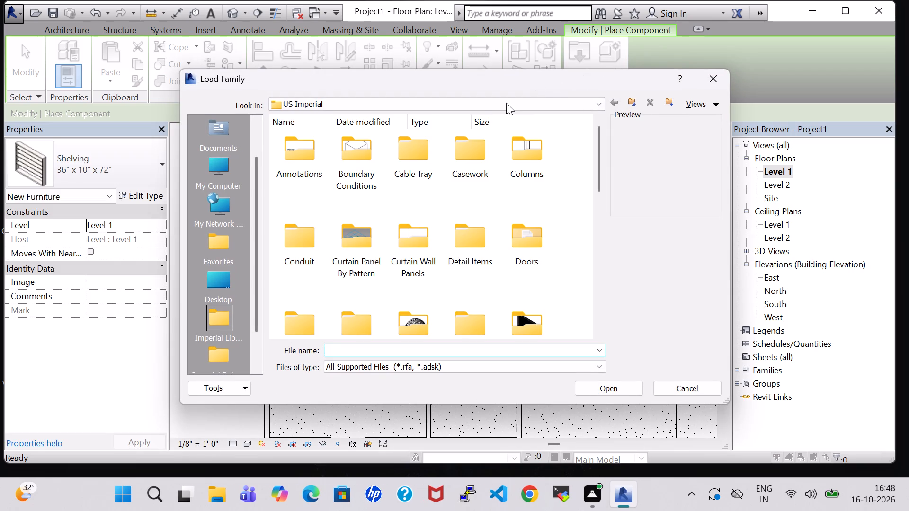
scroll(512, 250, down, 2)
scroll(523, 188, up, 2)
scroll(538, 258, down, 1)
double_click(532, 213)
double_click(295, 156)
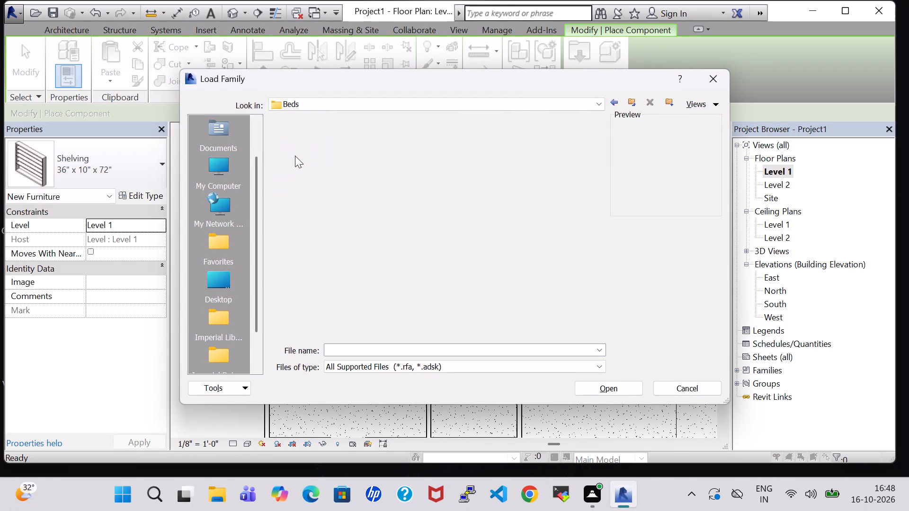
click(562, 162)
click(518, 152)
click(627, 387)
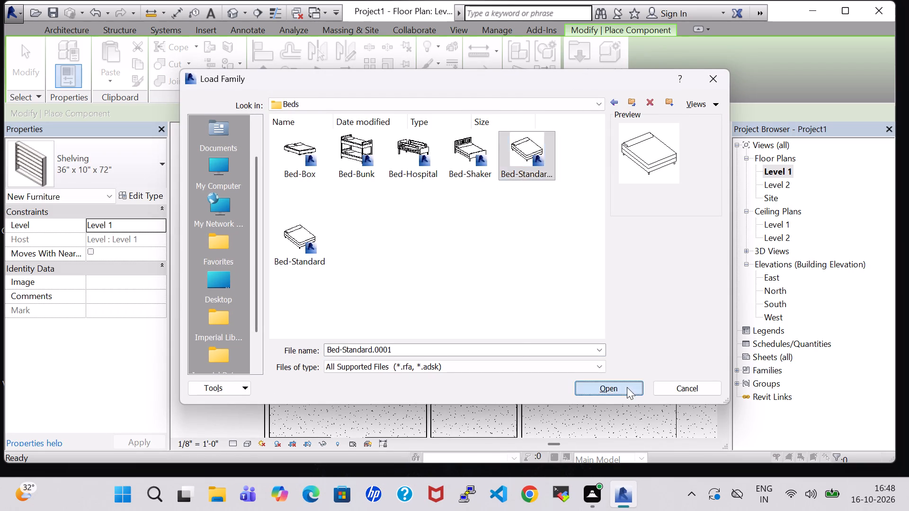
key(Escape)
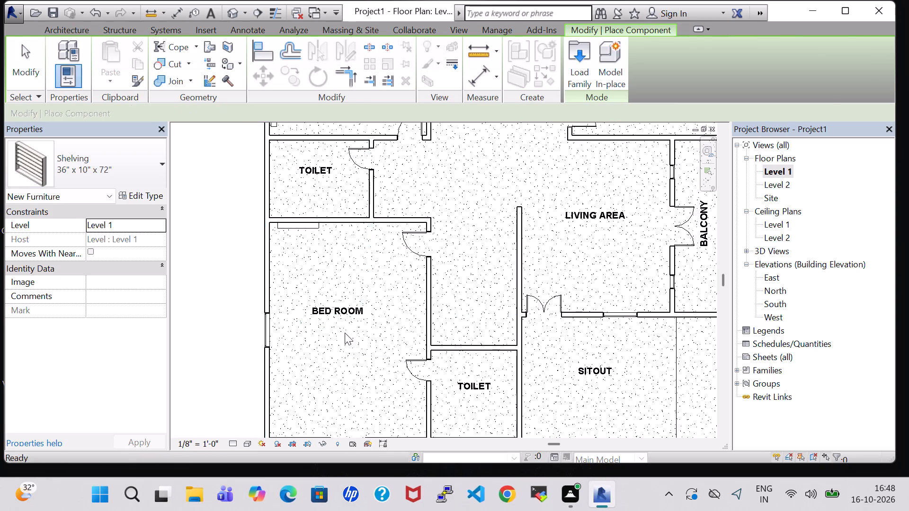
key(Escape)
Place two Chair-Corbu chairs against the south bedroom's south wall, one each side of the window, the western one about 2'-10 1/2" from the west wall.
click(124, 167)
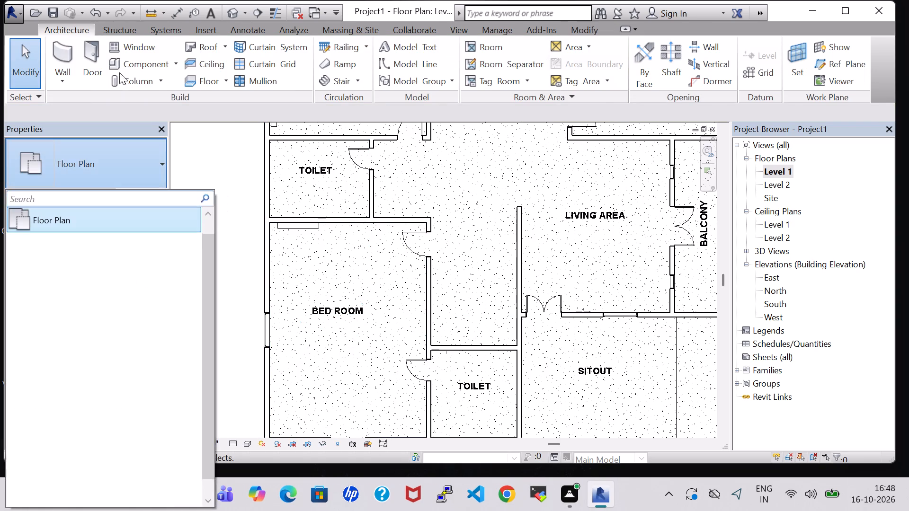
click(124, 62)
click(130, 147)
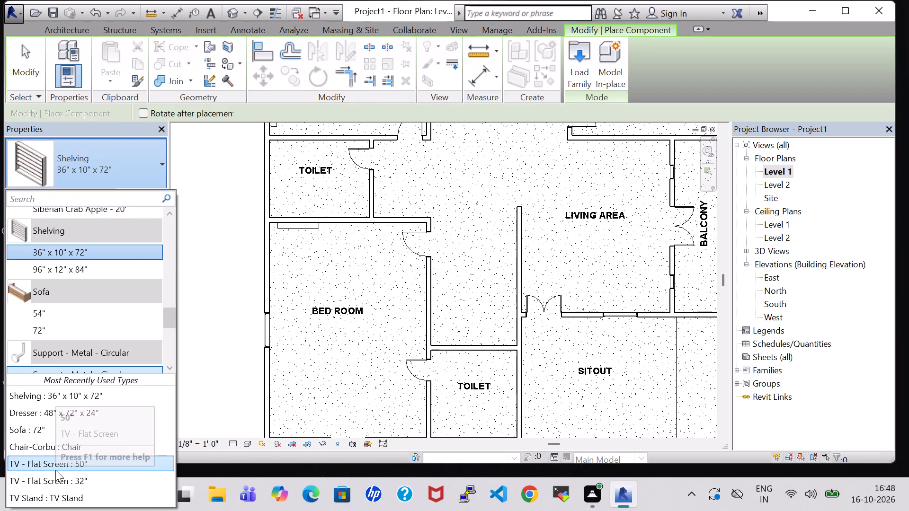
click(52, 449)
scroll(329, 335, up, 3)
scroll(329, 335, down, 5)
scroll(304, 407, up, 2)
key(space)
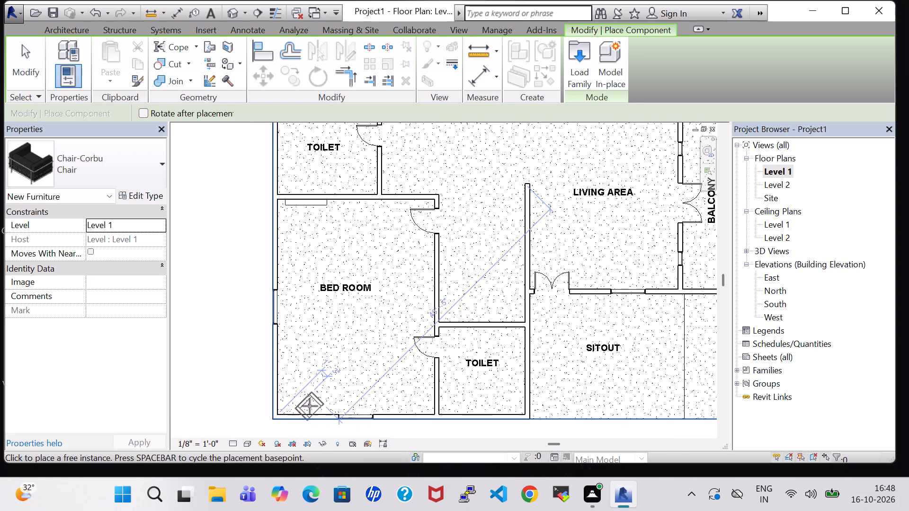
key(space)
key(space)
click(303, 402)
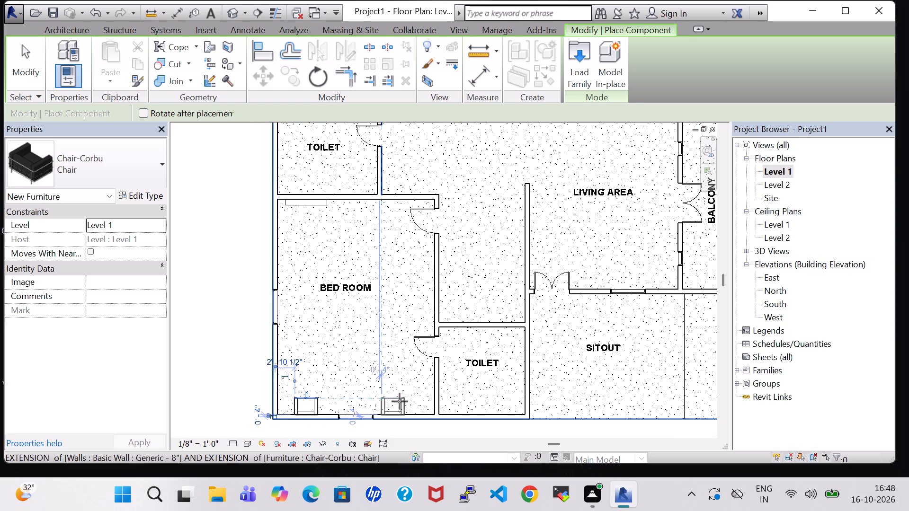
click(401, 401)
key(Escape)
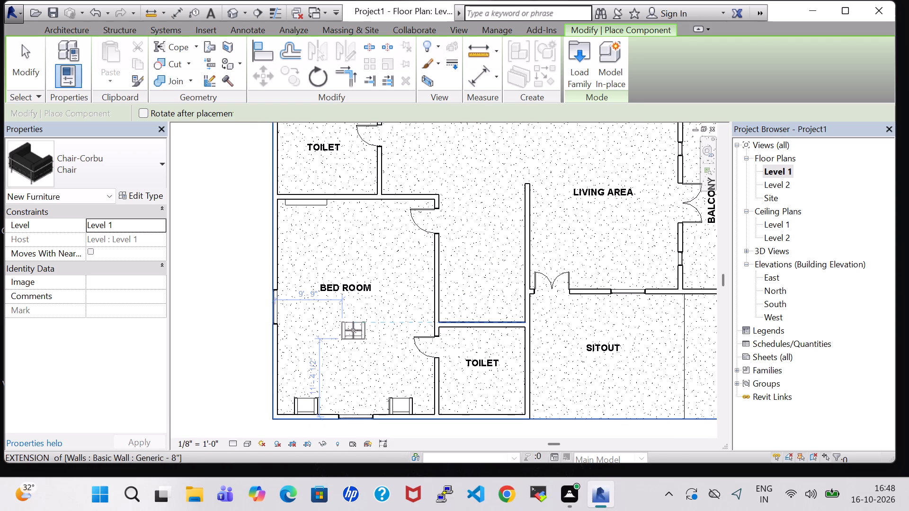
key(Escape)
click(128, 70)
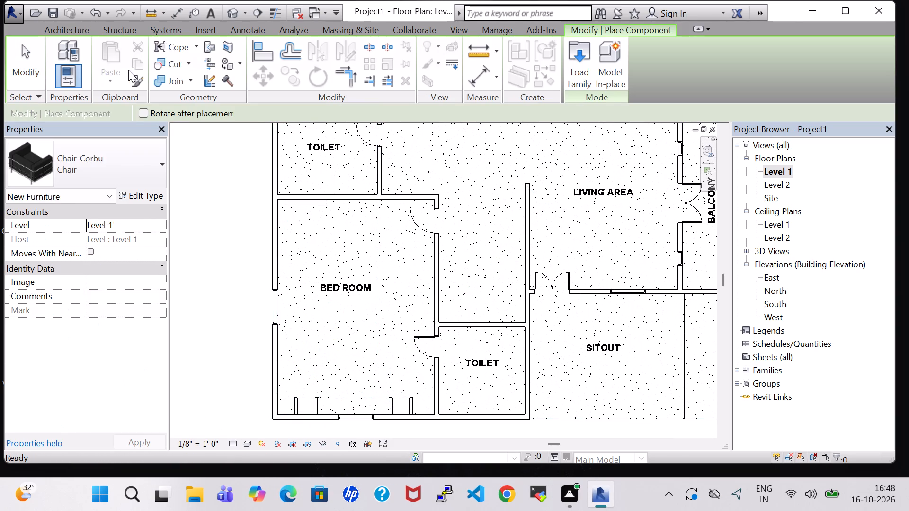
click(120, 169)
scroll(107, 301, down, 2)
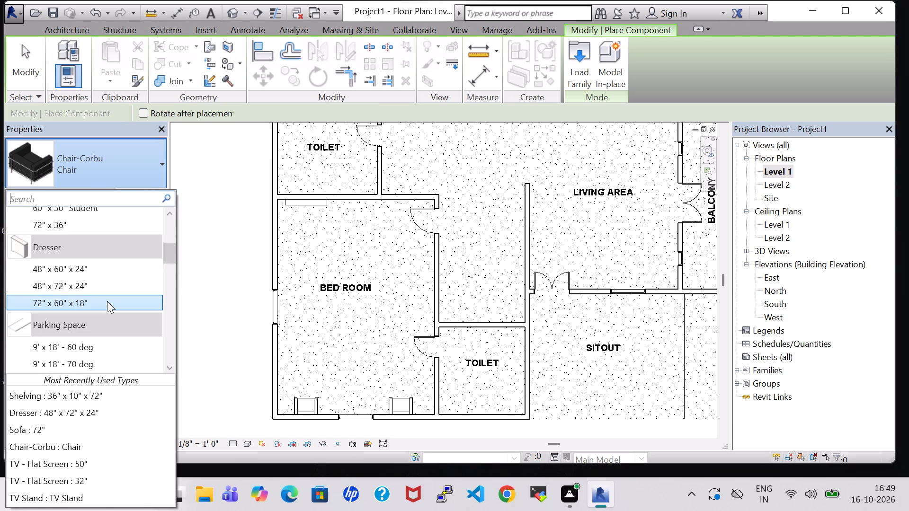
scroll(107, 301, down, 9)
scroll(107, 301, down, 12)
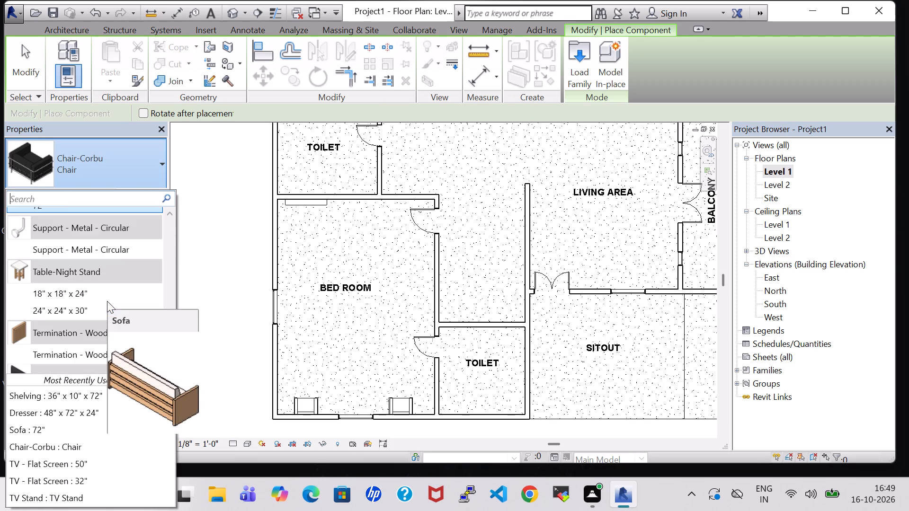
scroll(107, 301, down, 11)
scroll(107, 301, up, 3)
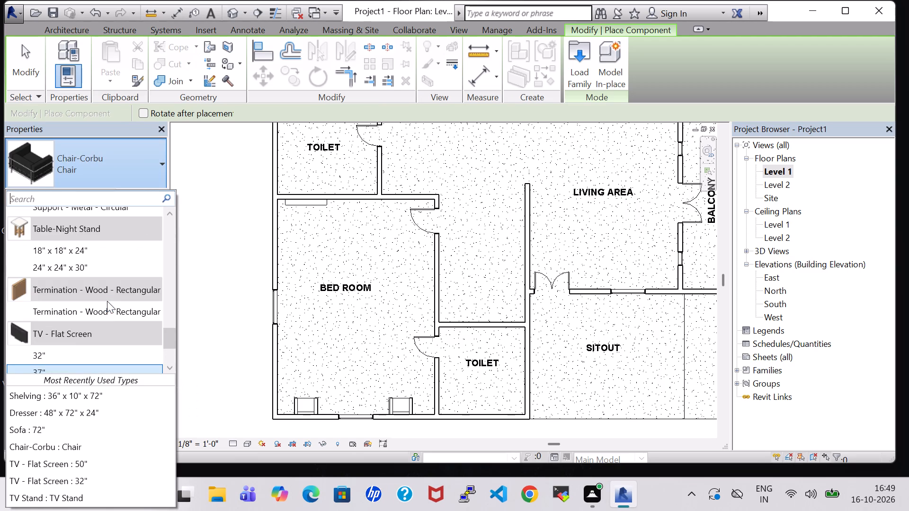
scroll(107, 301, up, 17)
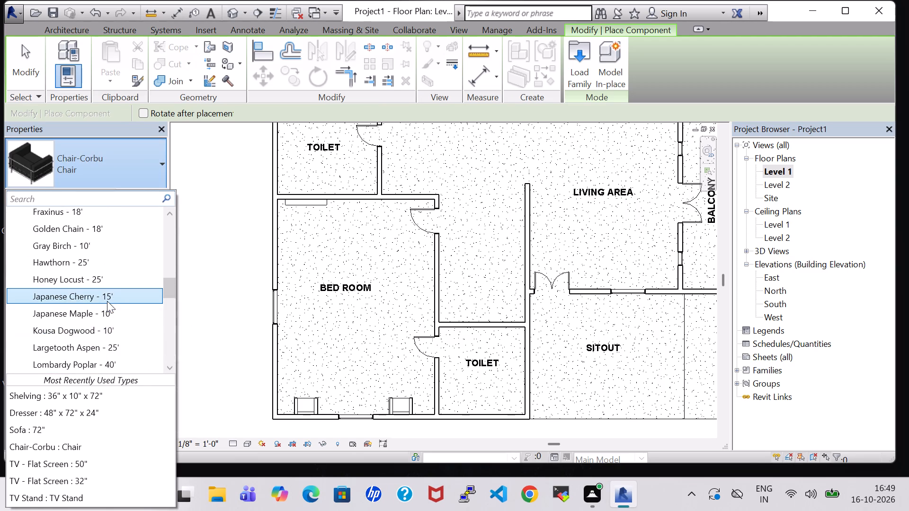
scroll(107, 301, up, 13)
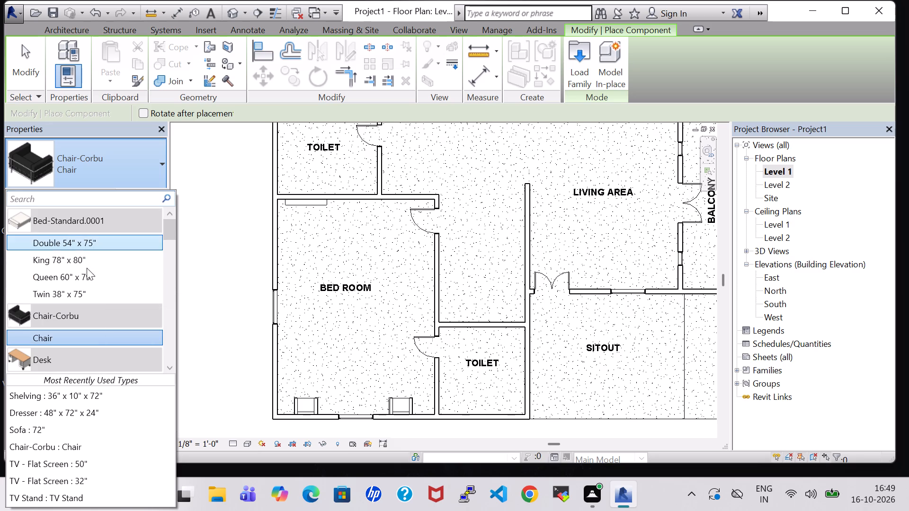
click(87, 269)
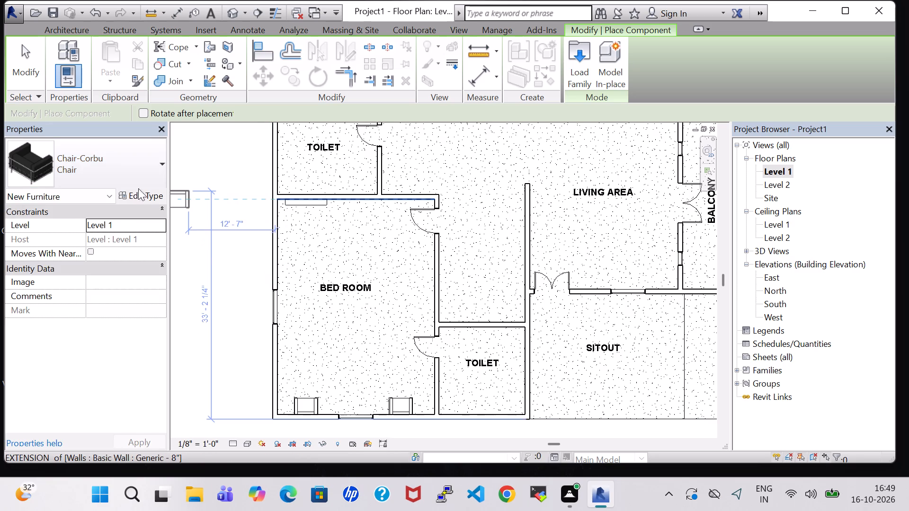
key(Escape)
Place a Bed-Standard.0001 King 78" x 80" with its head against the south bedroom's west wall, about 15'-0" south of the north wall.
click(150, 64)
click(132, 162)
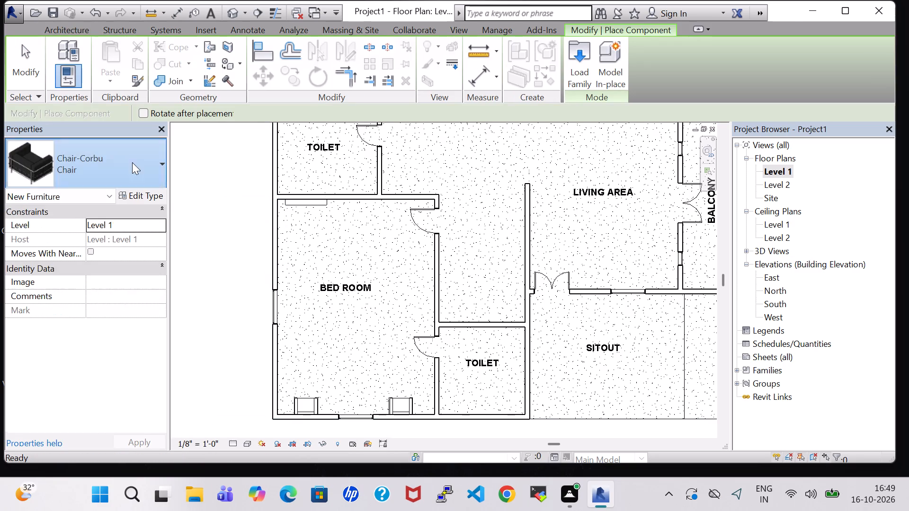
click(87, 261)
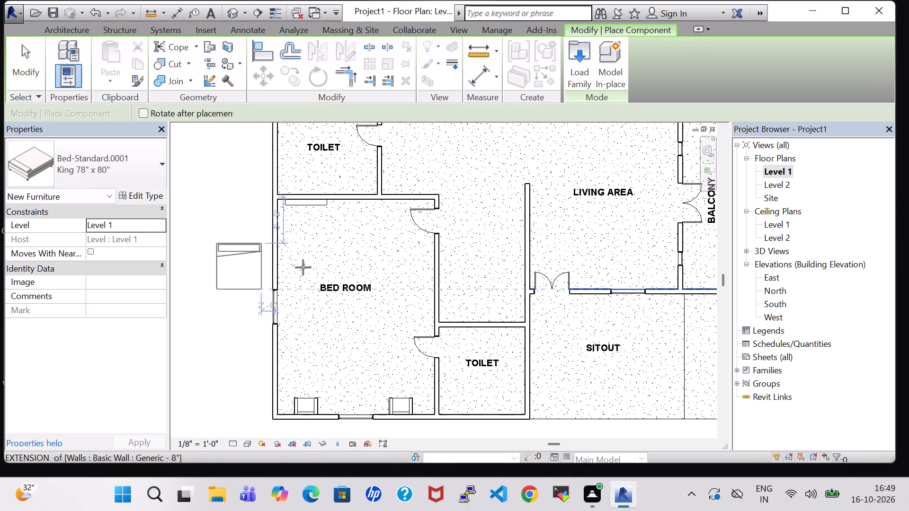
key(space)
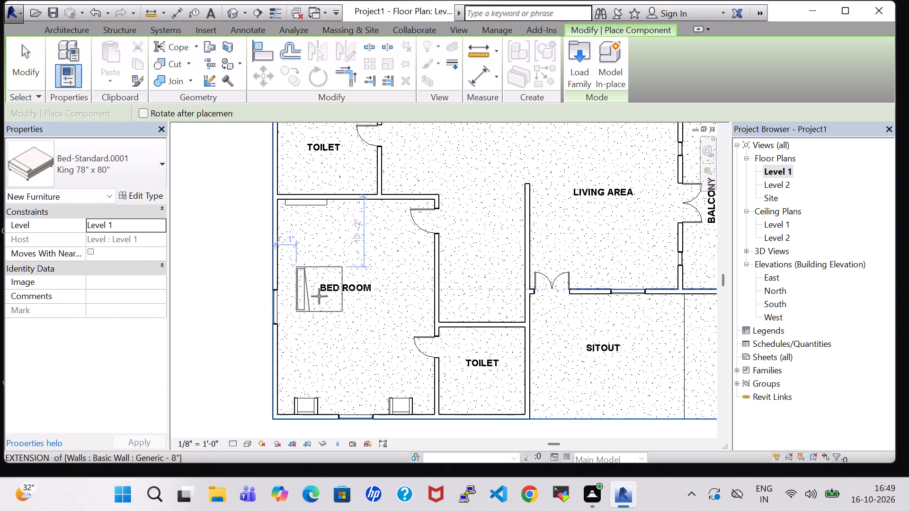
key(space)
key(space)
key(space)
key(space)
key(space)
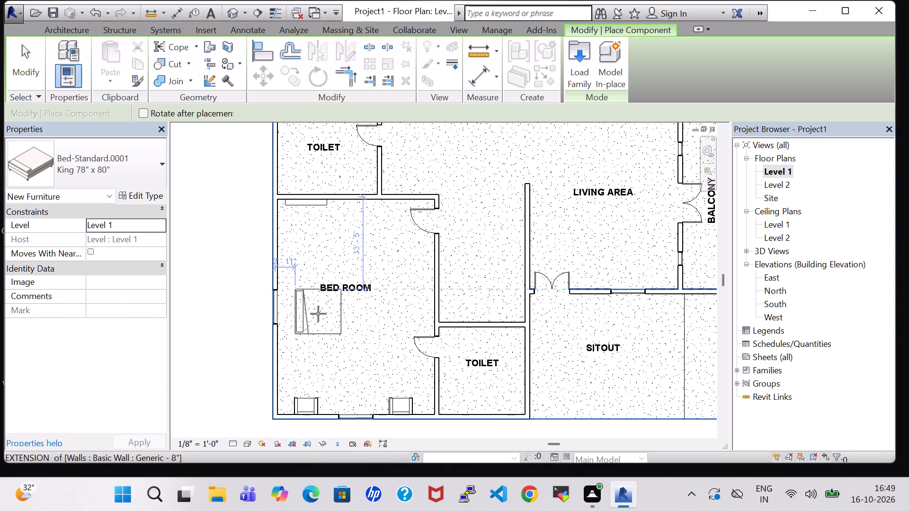
click(299, 320)
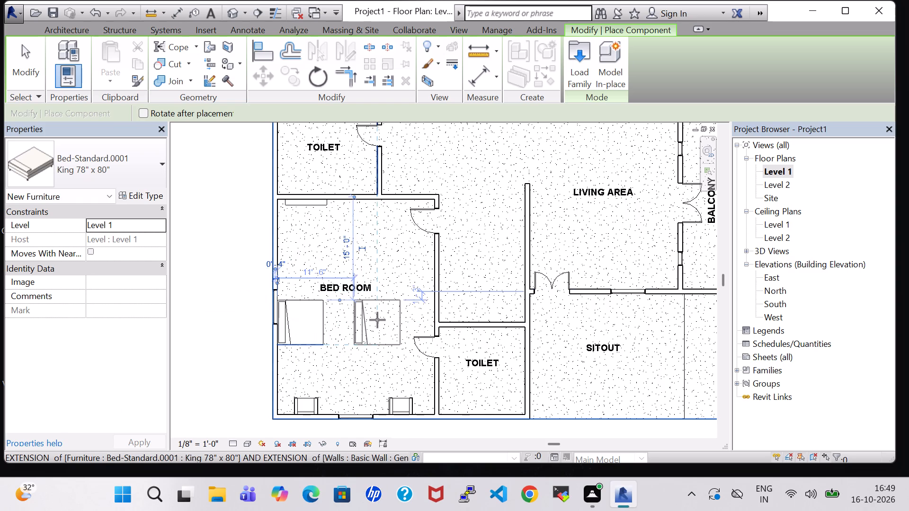
key(Escape)
key(Escape)
Look through the available component types for another furnishing for the south bedroom.
click(143, 68)
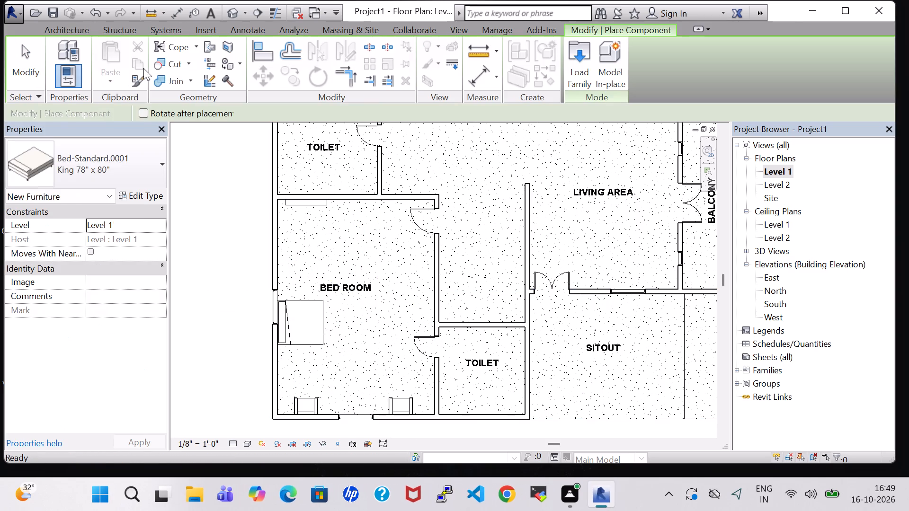
click(142, 163)
scroll(60, 351, down, 3)
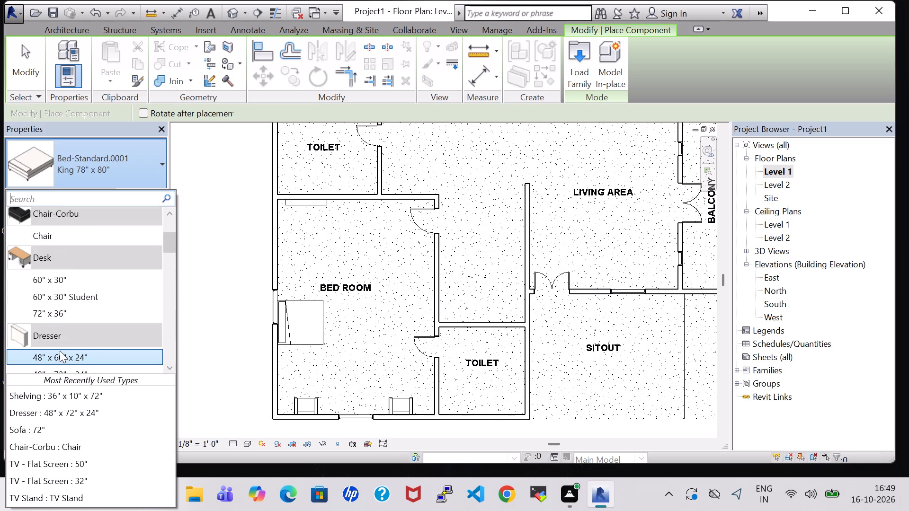
scroll(61, 334, down, 17)
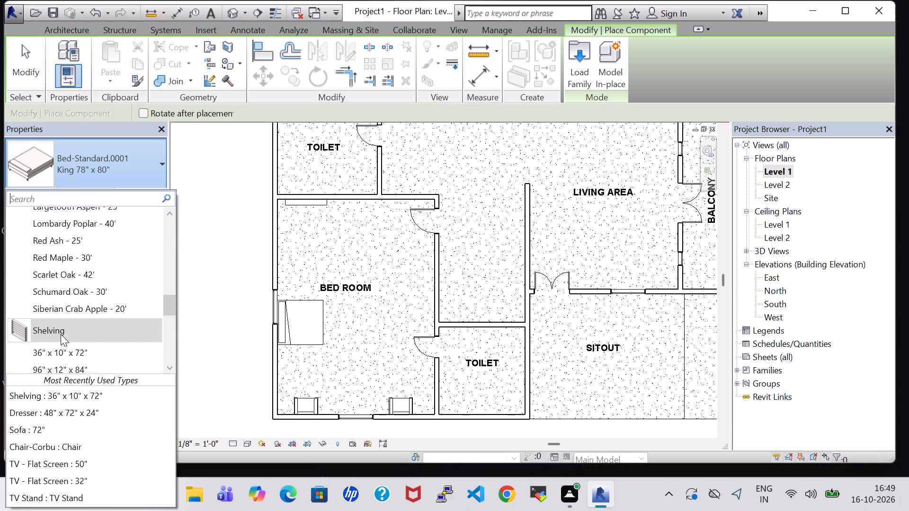
scroll(61, 334, down, 16)
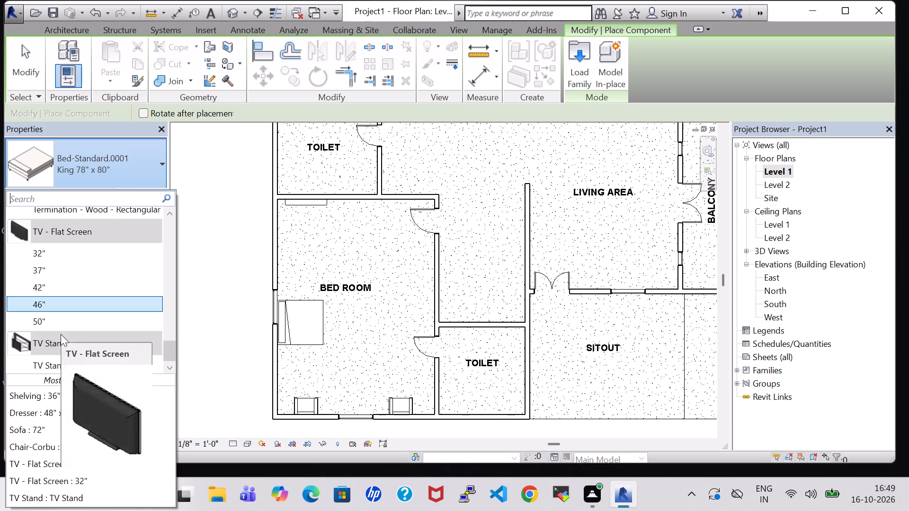
scroll(59, 411, down, 1)
key(Escape)
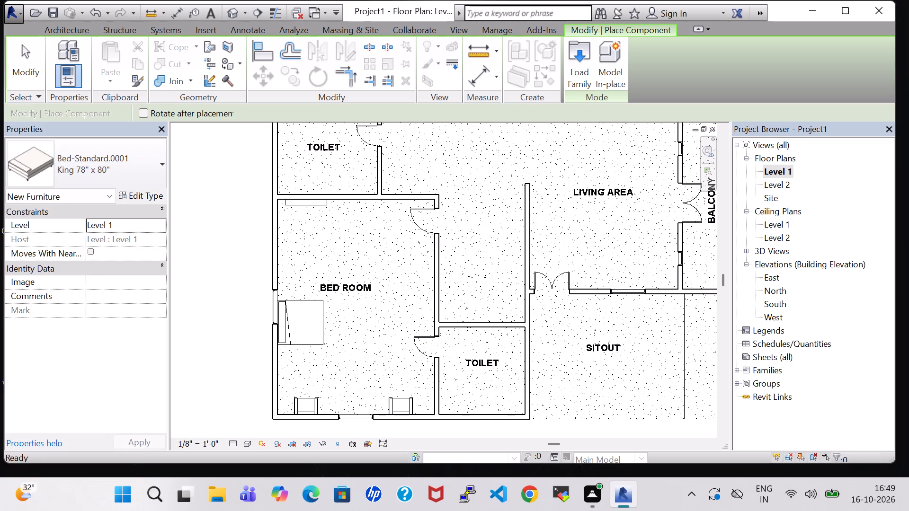
Load the Table-Night Stand family from the Furniture > Tables folder of the US Imperial library.
click(67, 28)
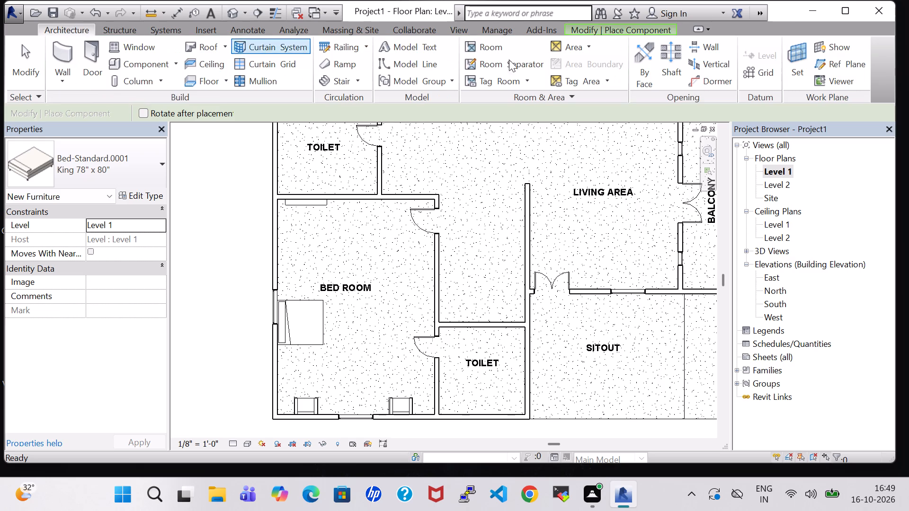
click(155, 63)
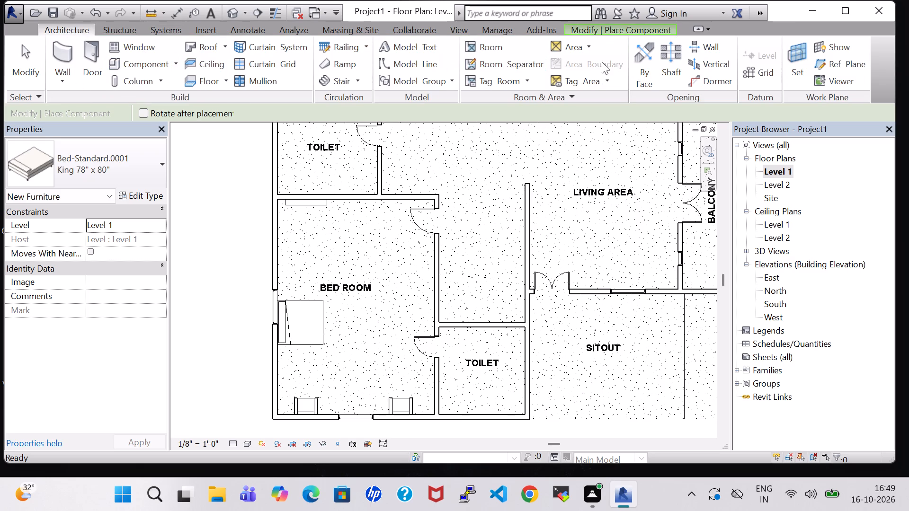
click(147, 56)
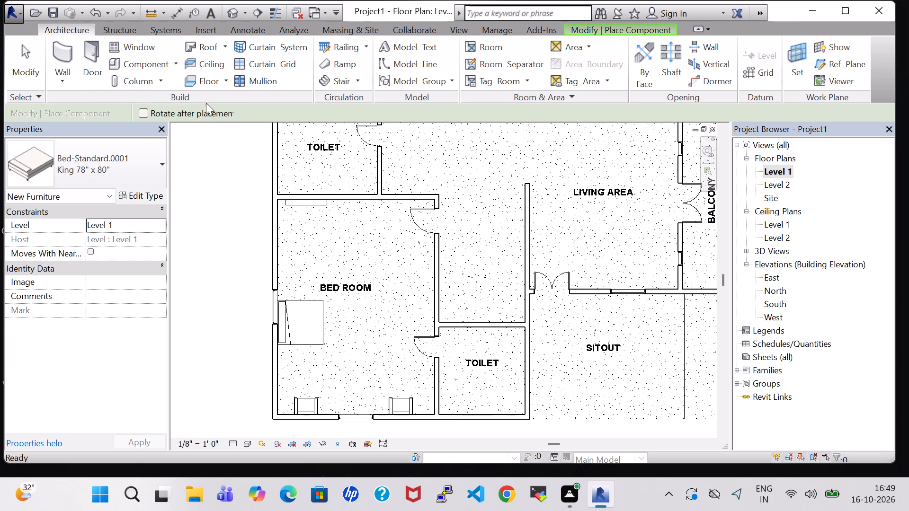
key(Escape)
key(Escape)
click(143, 61)
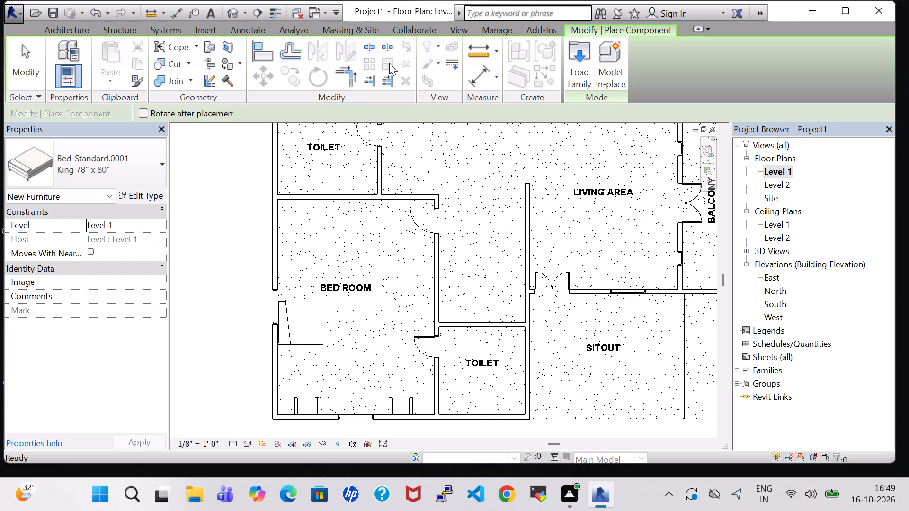
click(583, 76)
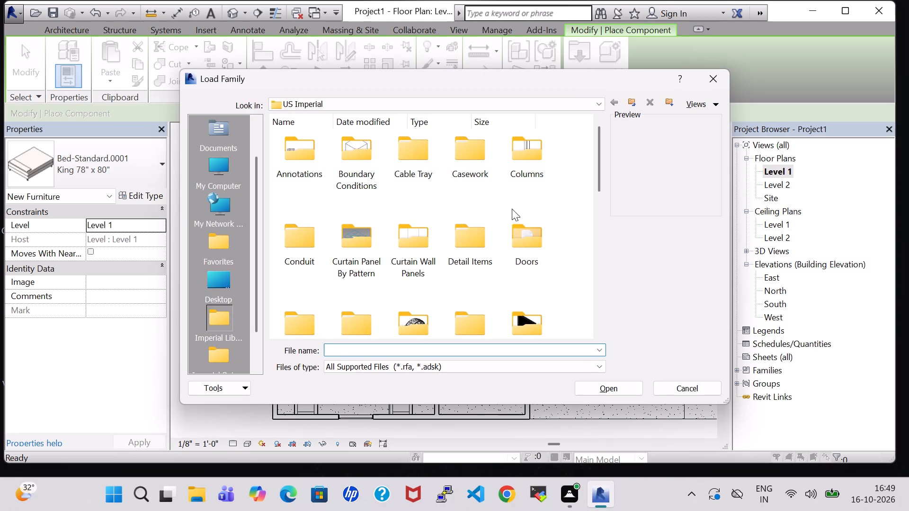
scroll(521, 258, down, 1)
double_click(540, 203)
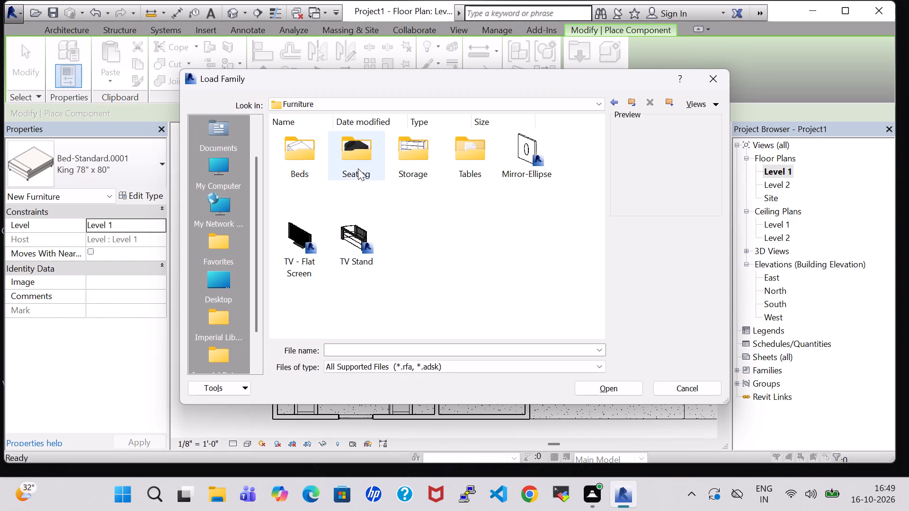
double_click(464, 156)
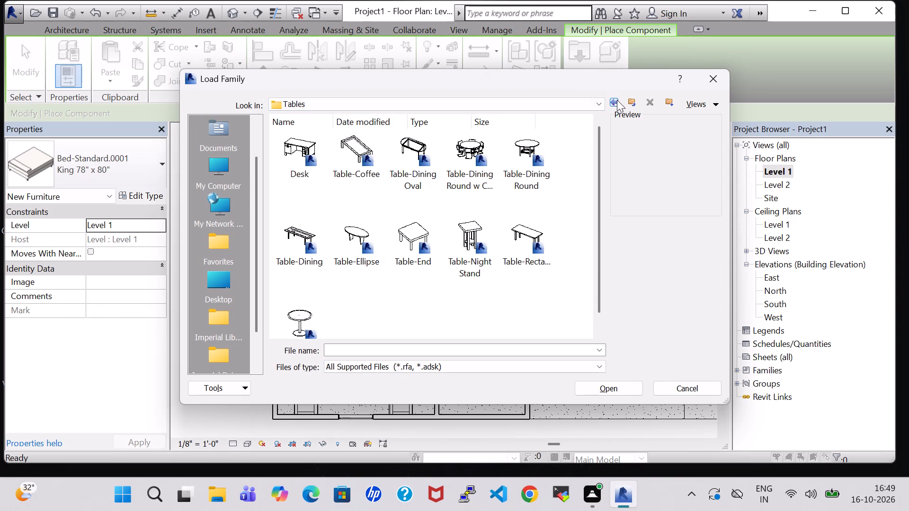
click(480, 249)
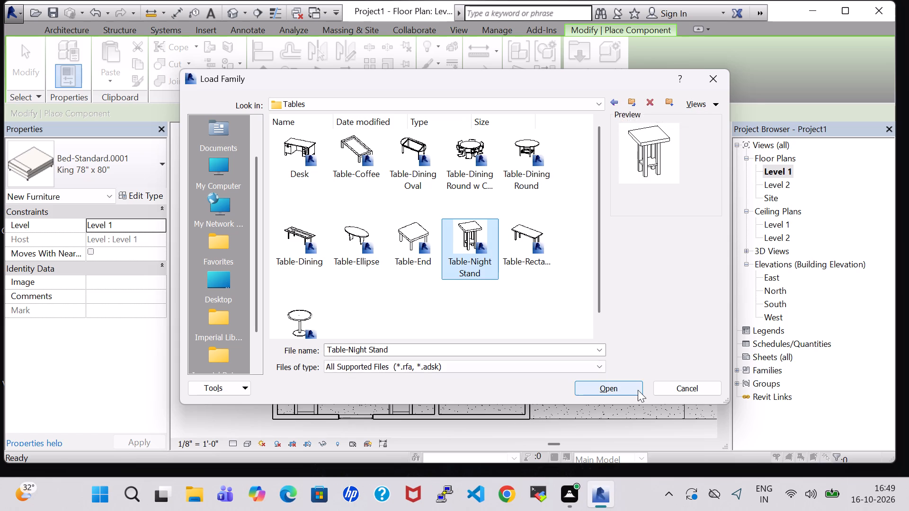
click(638, 390)
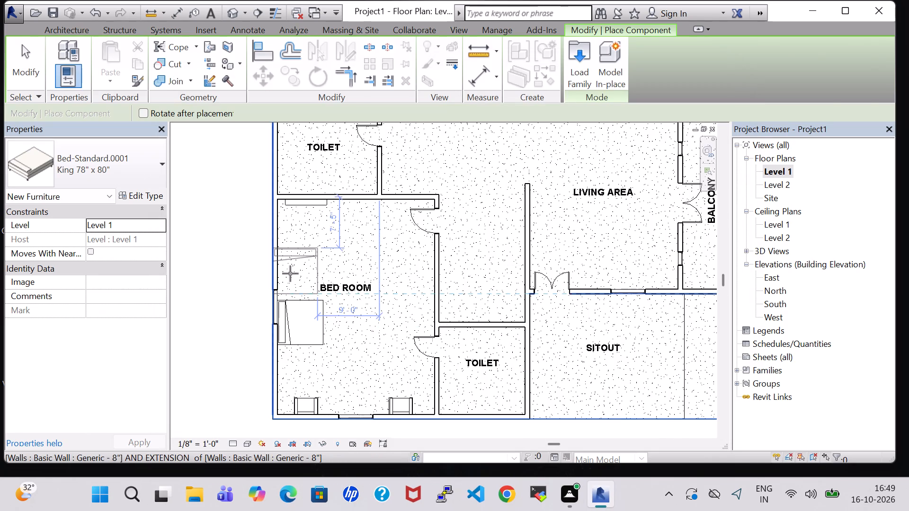
key(Escape)
Check the type of the night stand in the north bedroom and look for it among the available component types.
scroll(290, 273, down, 3)
middle_drag(339, 226, 359, 318)
scroll(339, 226, down, 1)
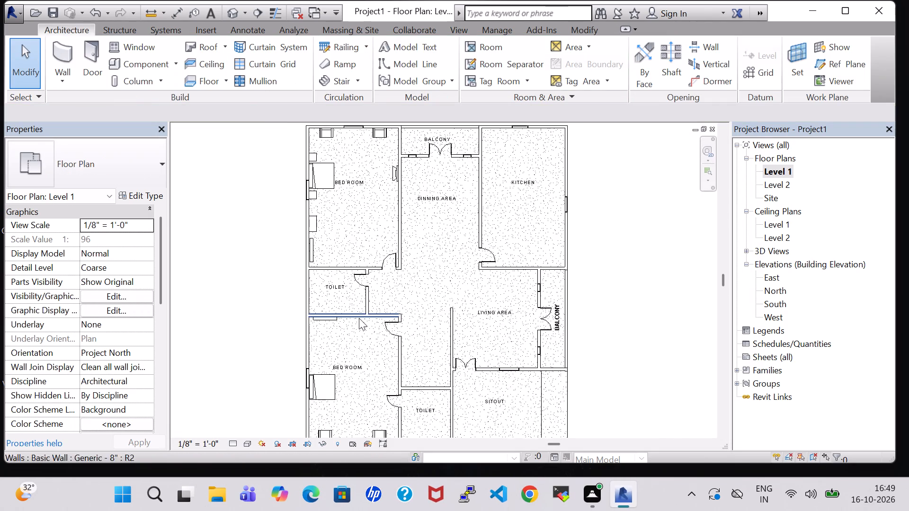
click(317, 197)
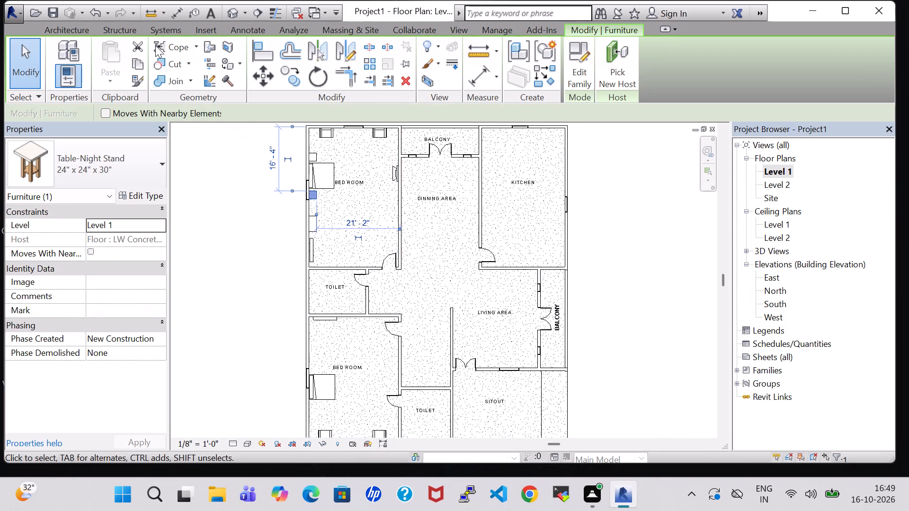
click(136, 162)
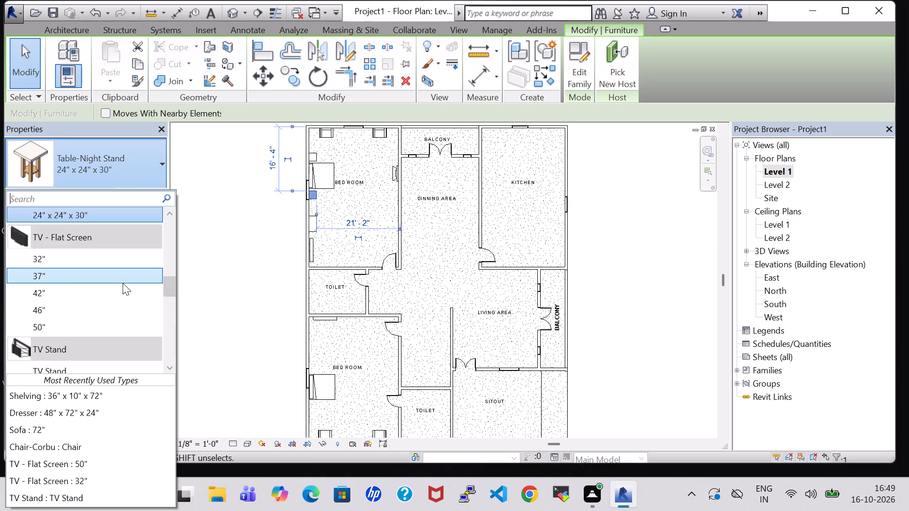
scroll(123, 269, up, 1)
click(235, 226)
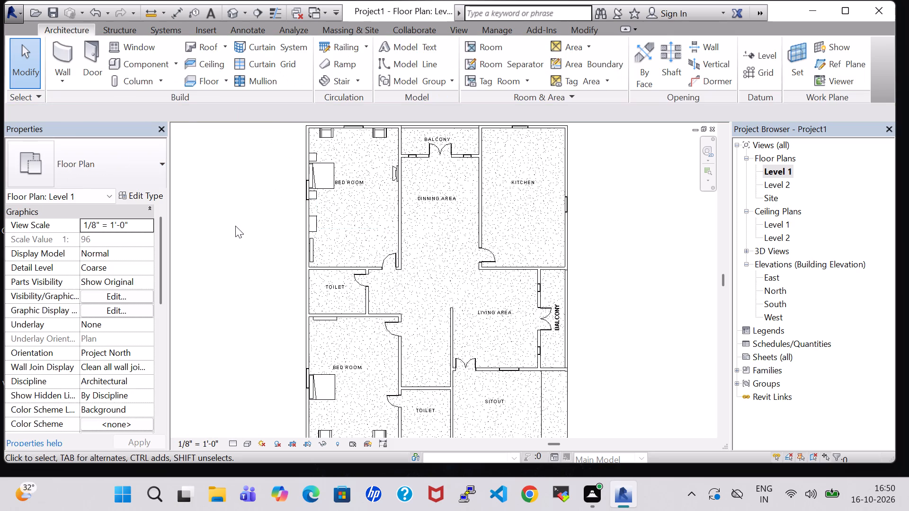
click(148, 64)
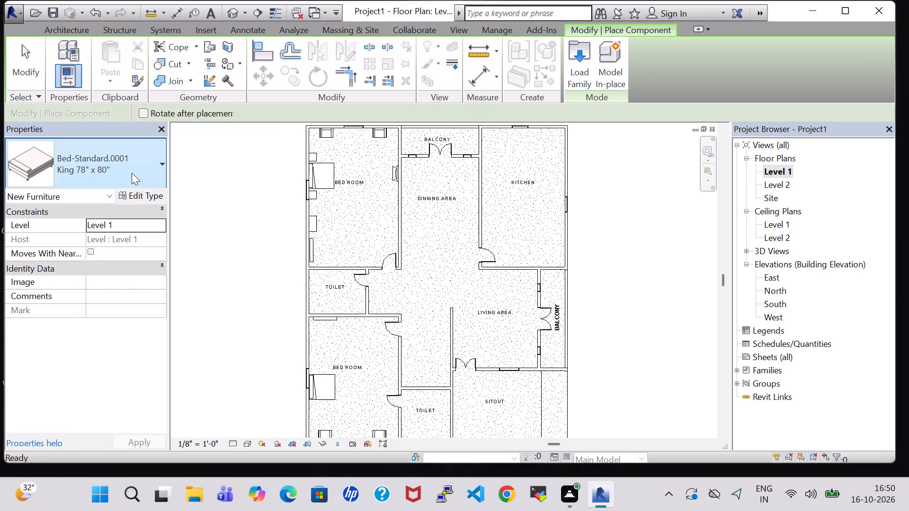
click(132, 173)
scroll(120, 280, up, 9)
scroll(120, 280, down, 9)
scroll(120, 280, down, 17)
scroll(120, 280, down, 5)
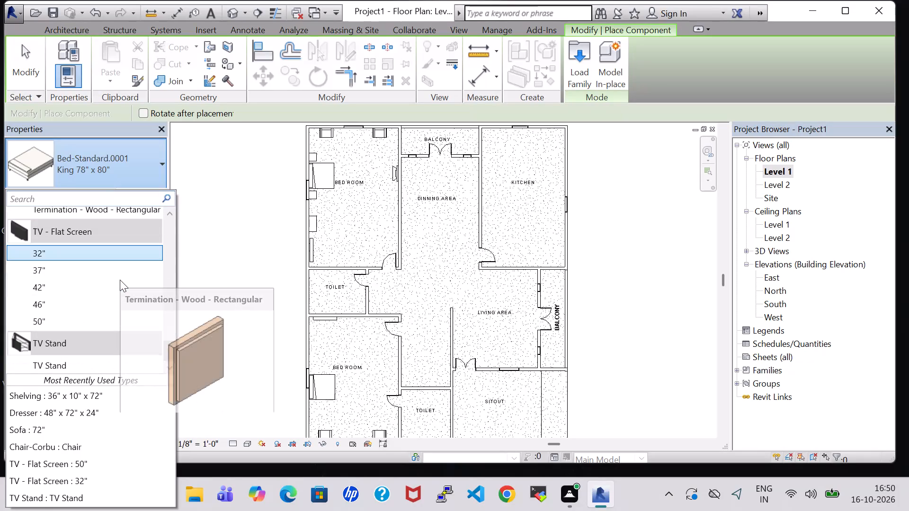
scroll(120, 280, down, 5)
scroll(120, 280, up, 20)
scroll(120, 280, up, 11)
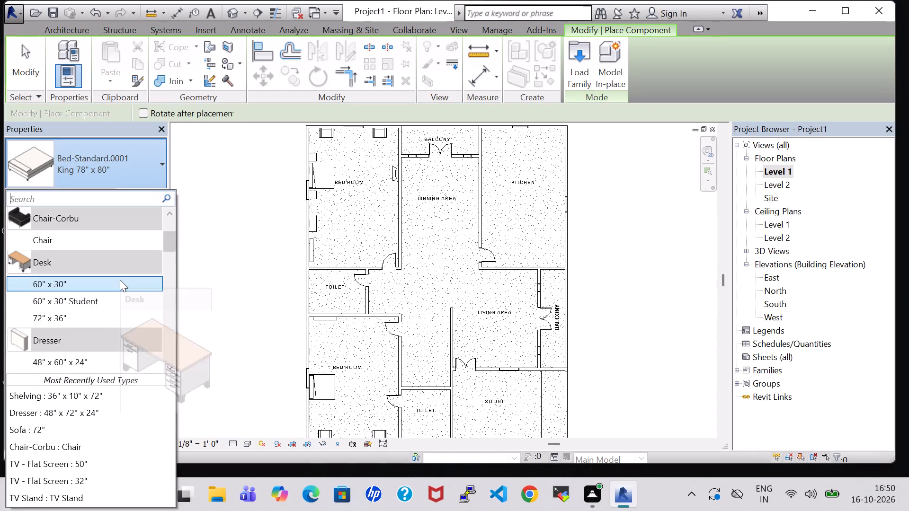
scroll(120, 280, up, 12)
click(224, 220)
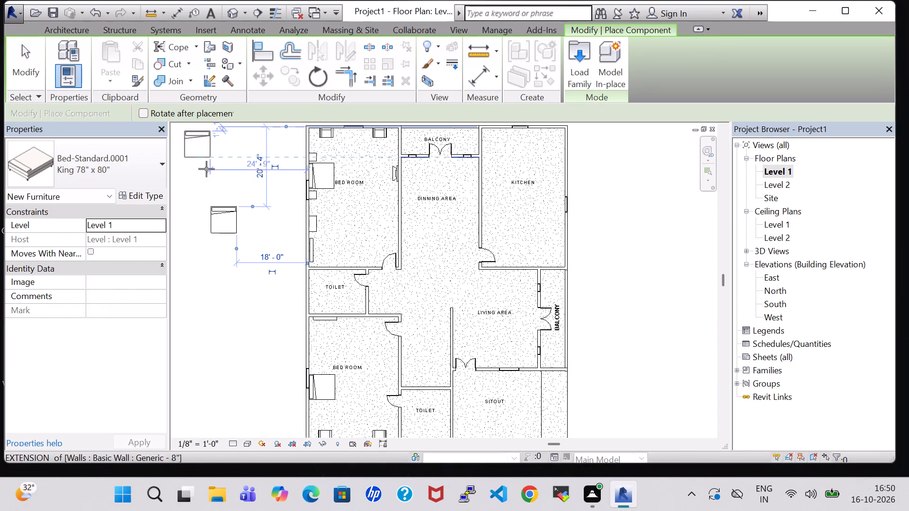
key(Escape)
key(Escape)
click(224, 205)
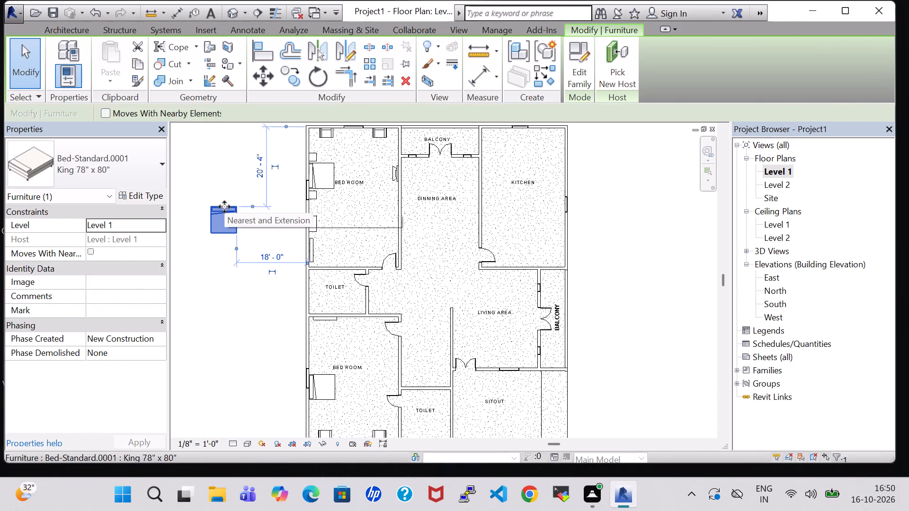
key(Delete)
Nudge the north bedroom's two night stands slightly east, off the west wall, to about 20'-10" from the room's east wall.
scroll(319, 197, up, 5)
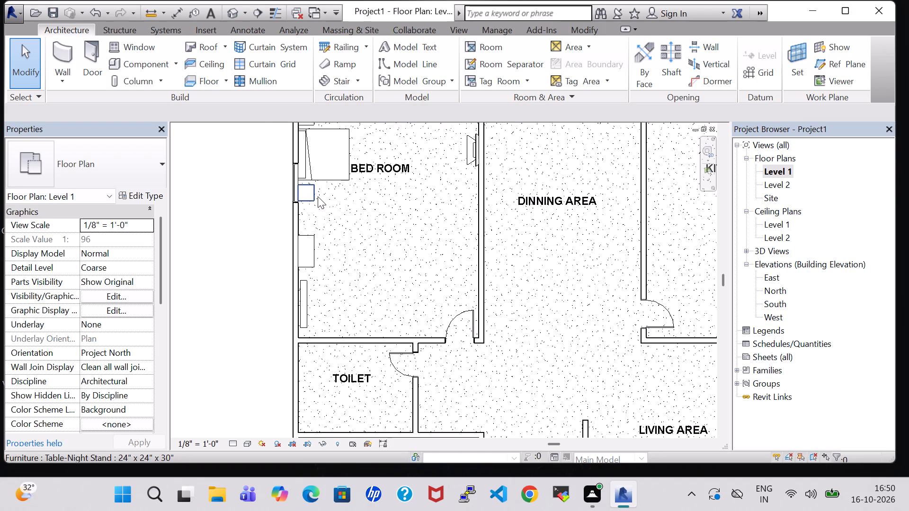
click(315, 195)
key(Right)
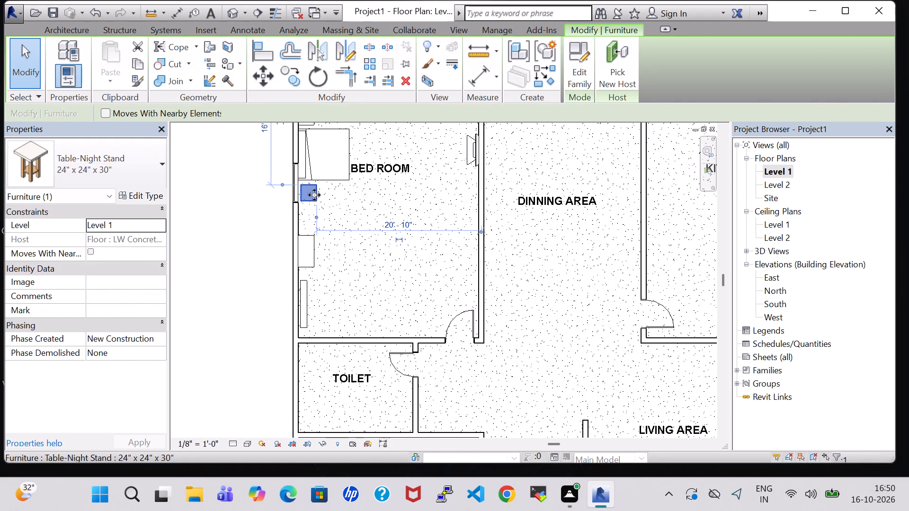
click(246, 225)
middle_drag(254, 281, 257, 364)
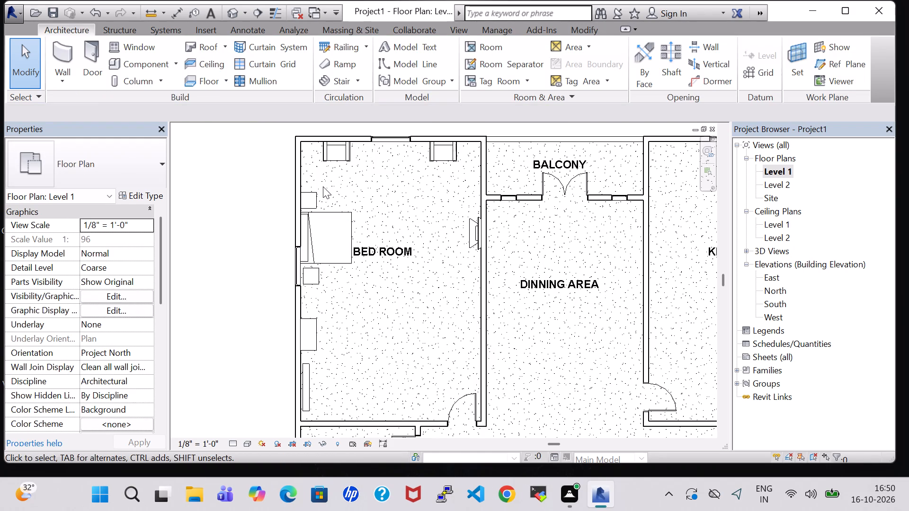
click(317, 191)
key(Right)
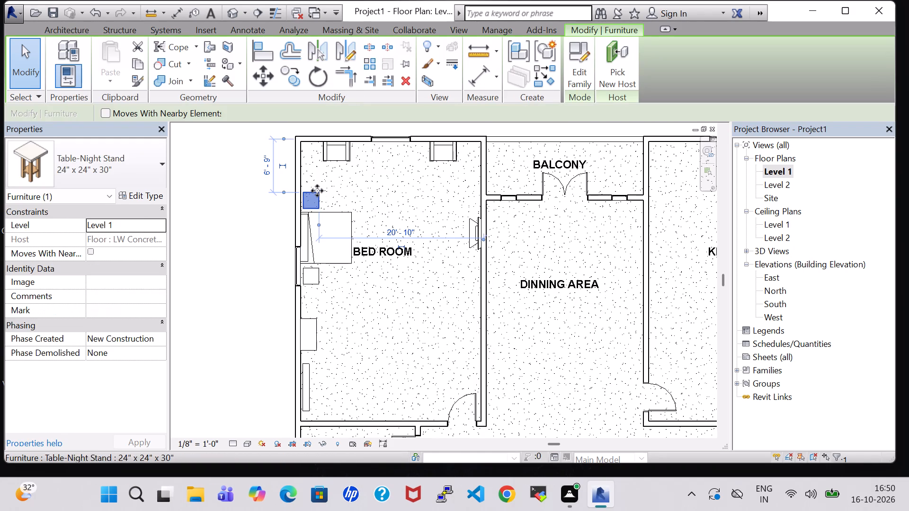
click(230, 239)
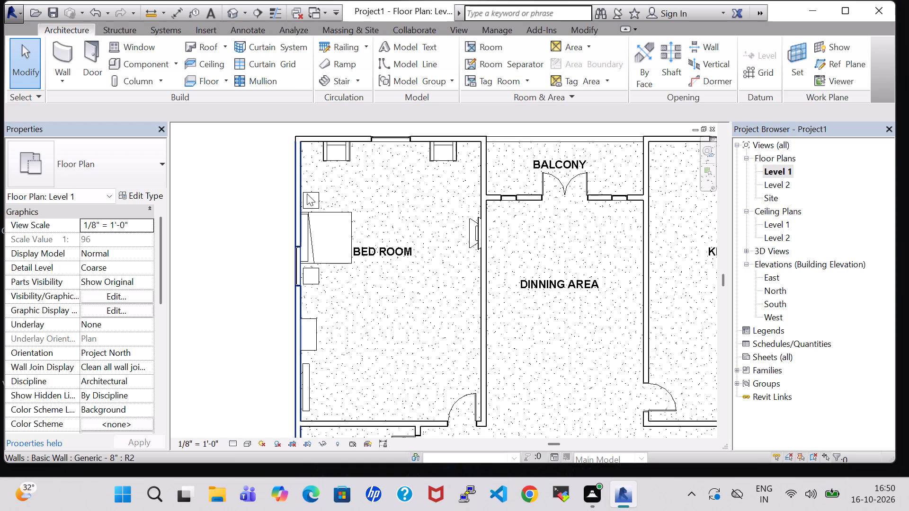
Copy the north bedroom's northern night stand and paste it in the south bedroom, near the west wall just north of the bed.
click(311, 194)
click(140, 57)
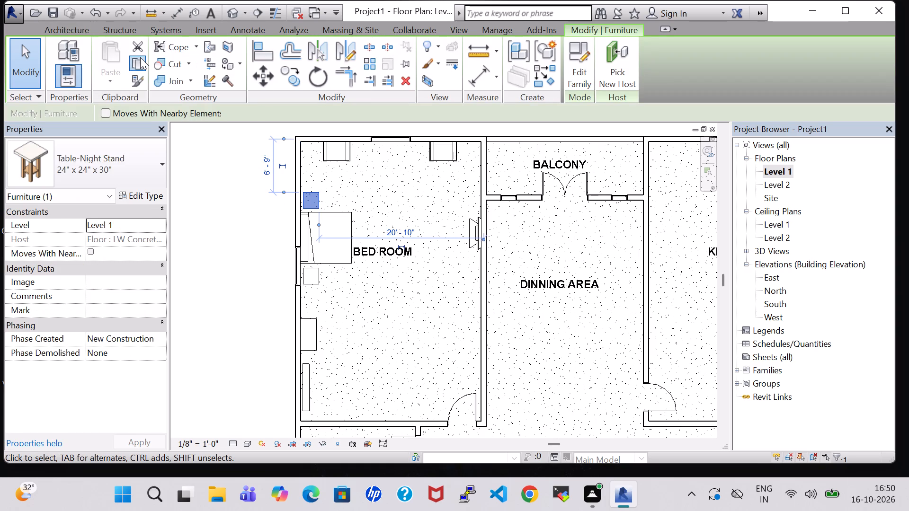
click(103, 73)
click(128, 107)
scroll(314, 240, down, 4)
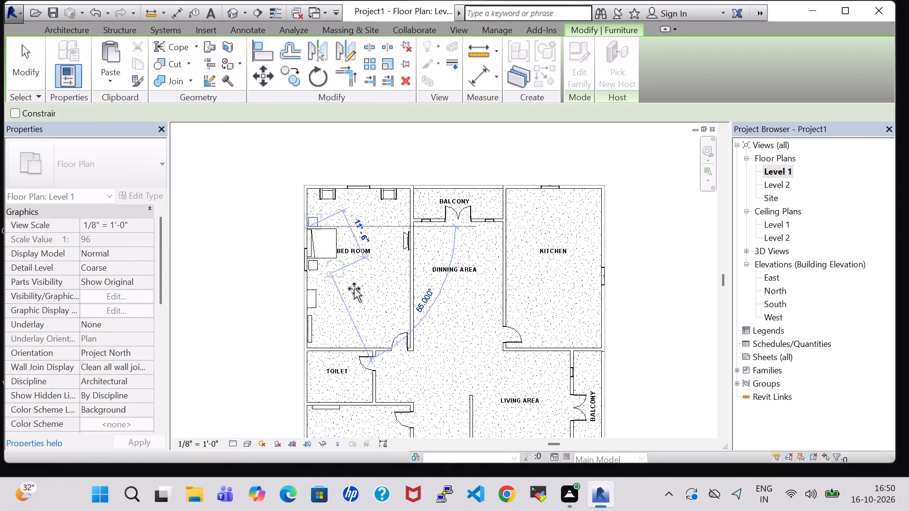
middle_drag(342, 299, 317, 148)
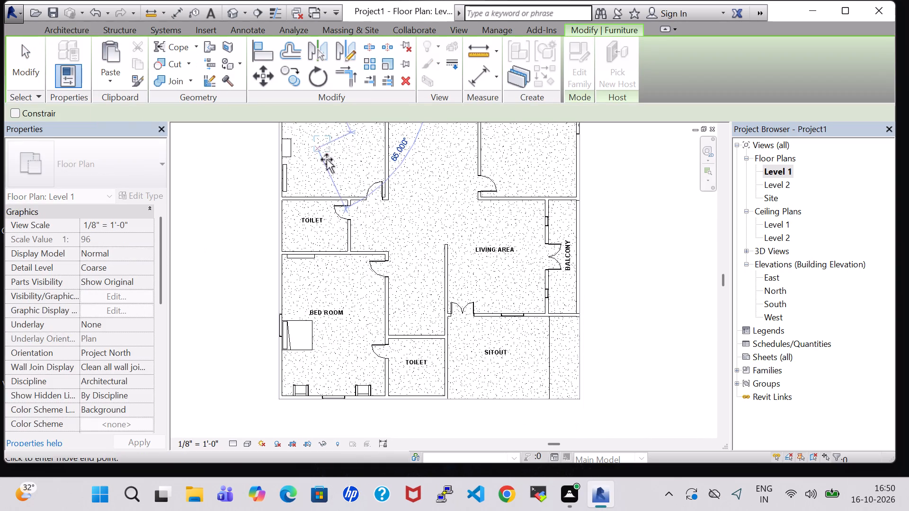
scroll(320, 291, up, 4)
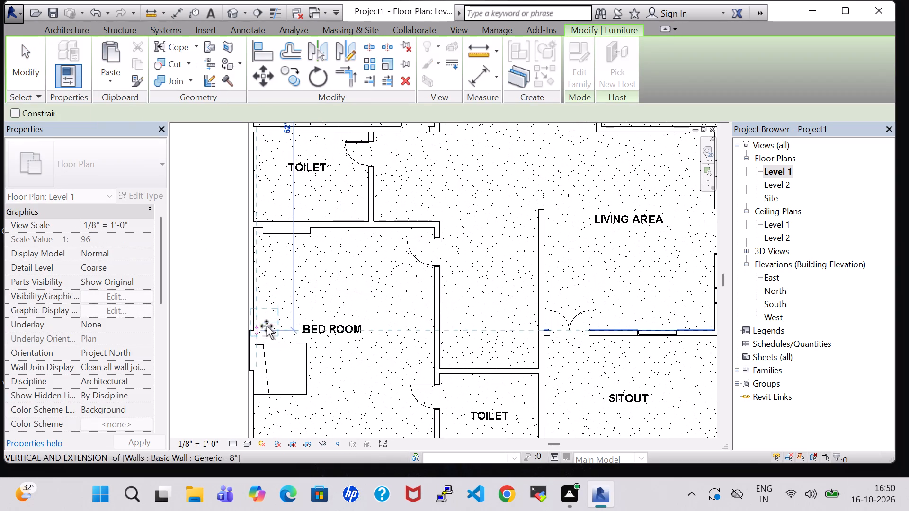
scroll(272, 326, up, 3)
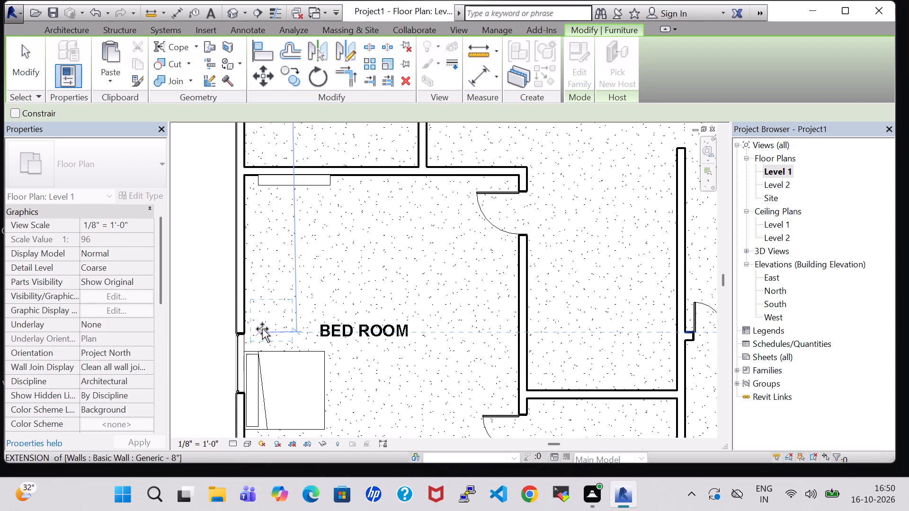
click(262, 329)
middle_drag(287, 346, 289, 146)
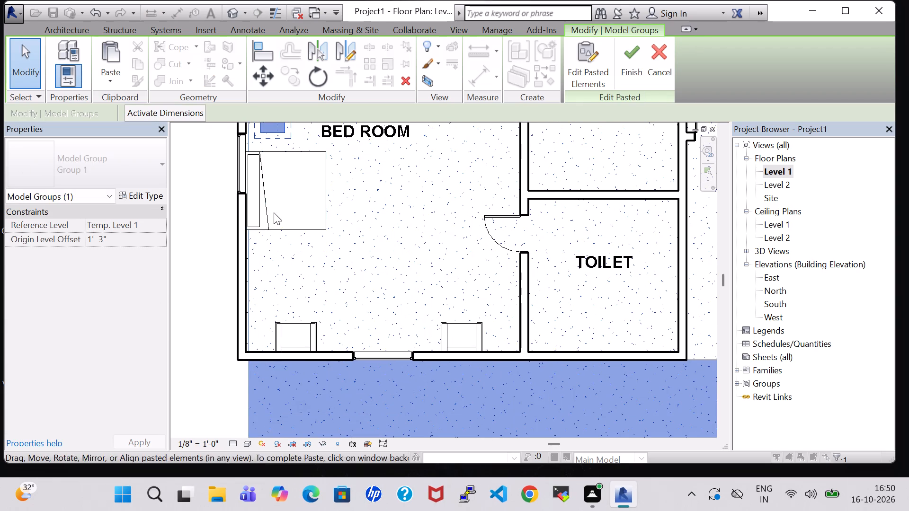
click(636, 66)
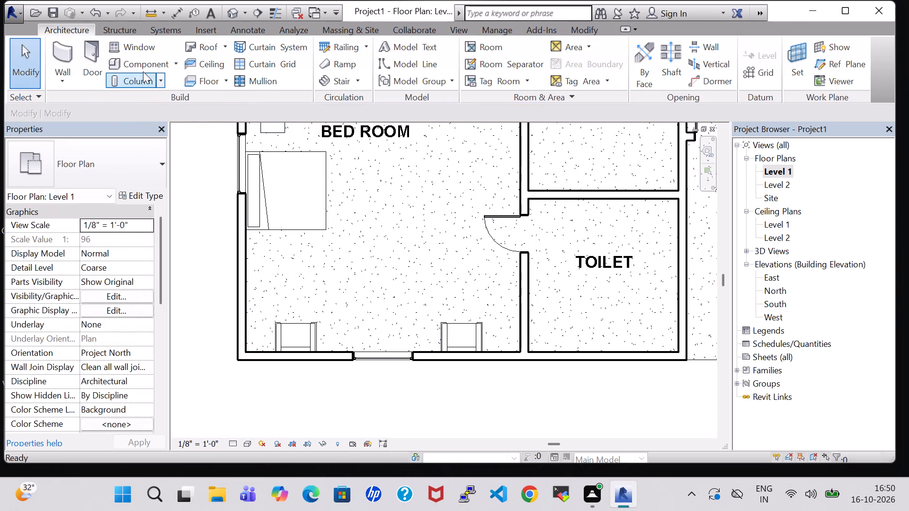
Paste another copy of the night stand near the south bedroom's west wall, just south of the bed.
click(134, 62)
click(113, 69)
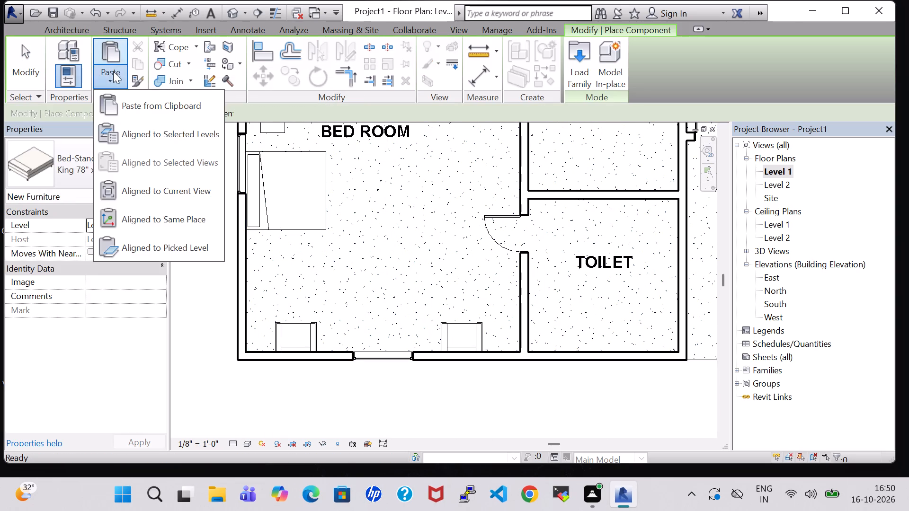
click(122, 93)
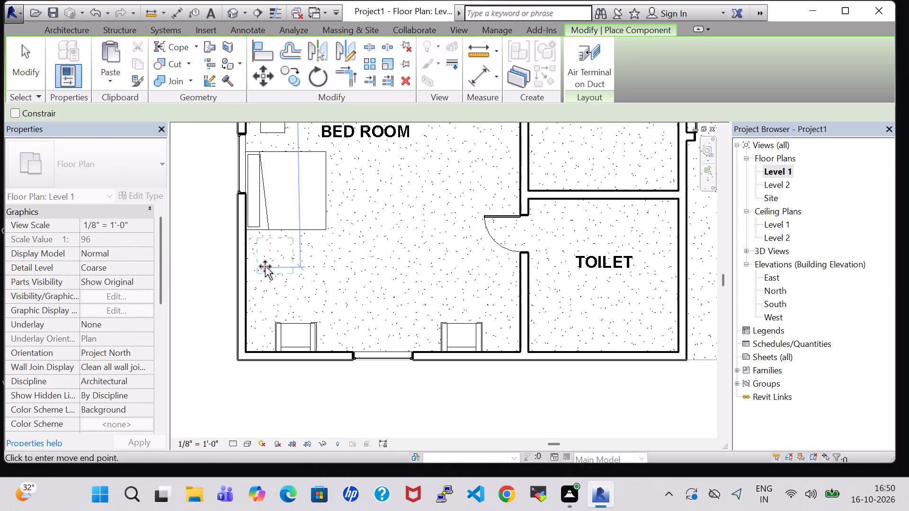
click(264, 264)
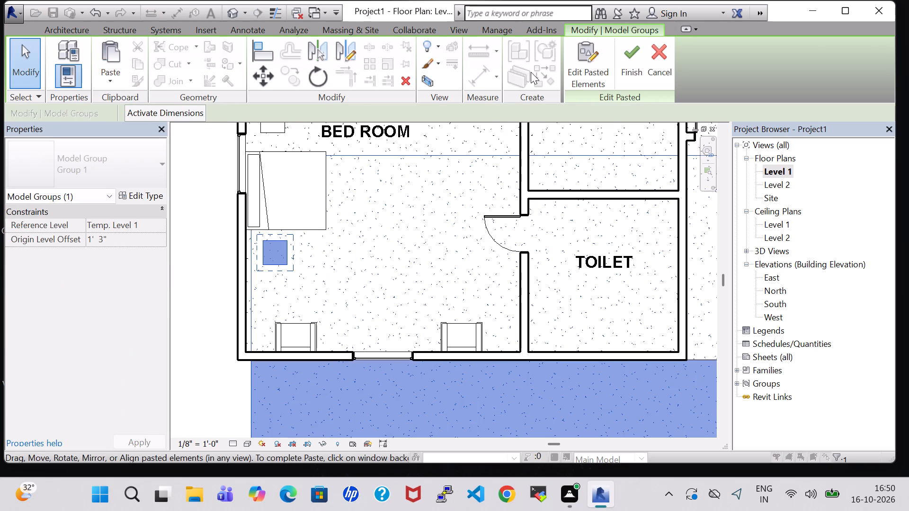
click(625, 69)
Nudge the night stand south of the bed west against the wall, about 20'-11 5/8" from the bedroom's east wall.
click(277, 244)
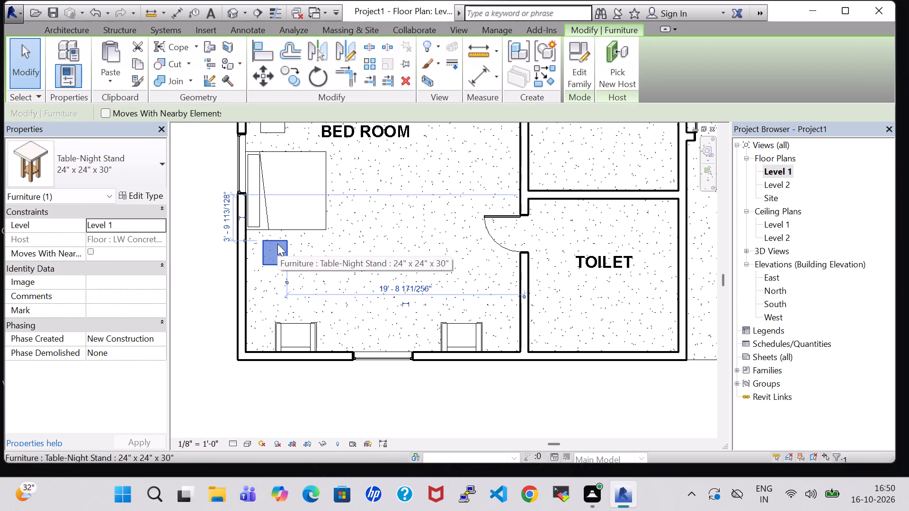
key(Left)
key(Left)
key(Left)
key(Left)
key(Left)
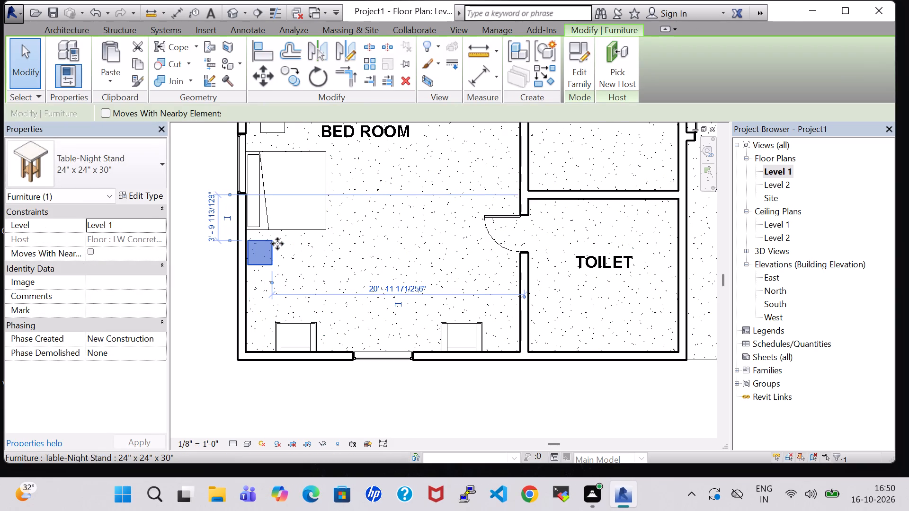
Nudge the south bedroom's southern night stand slightly north and its northern one west, about 20'-11" from the east wall.
key(Up)
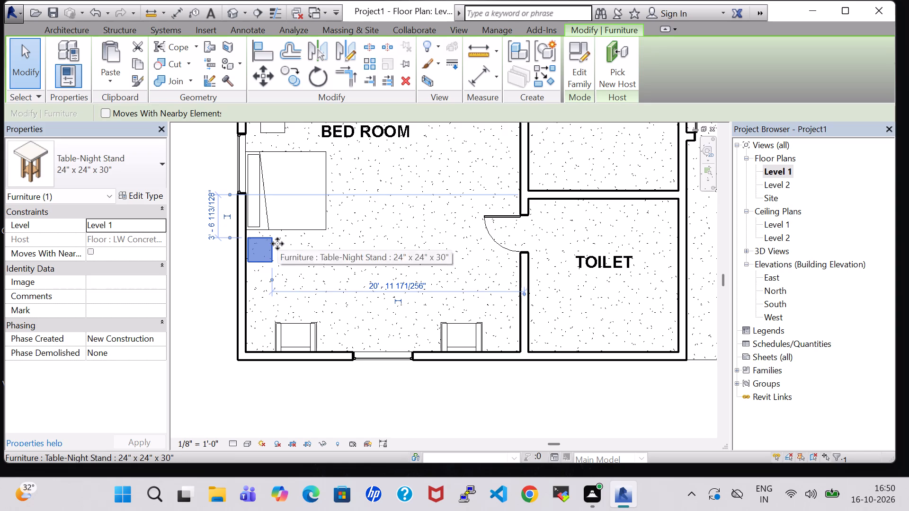
click(282, 126)
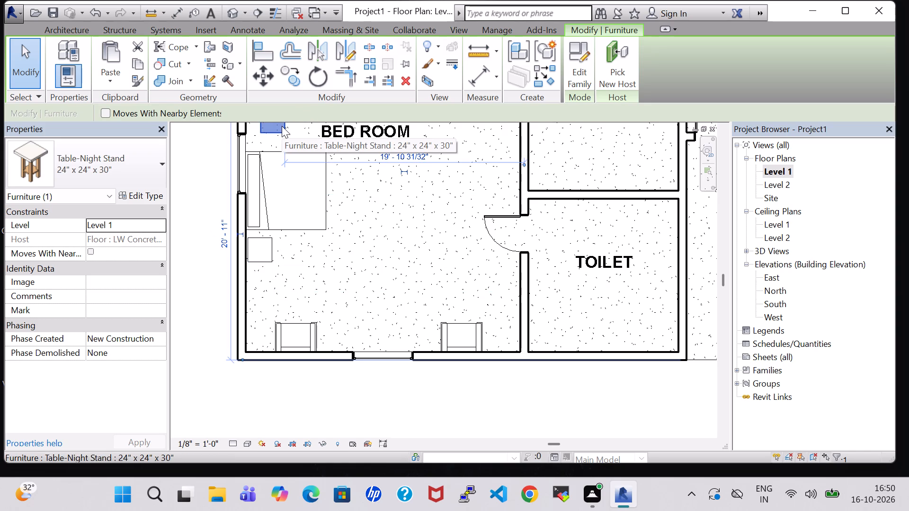
key(Left)
key(Left)
key(Left)
key(Left)
key(Down)
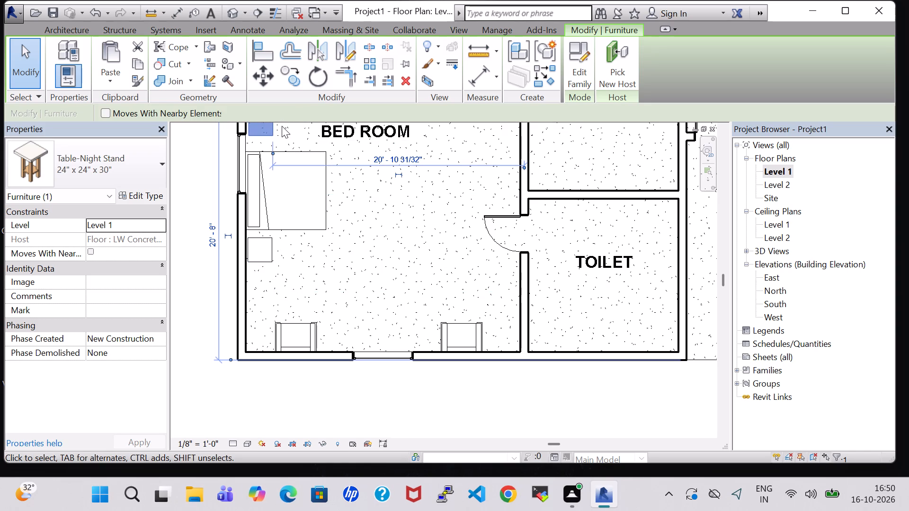
click(196, 190)
Nudge the south bedroom's bed north, to about 13'-4" from the room's north wall.
scroll(196, 190, down, 2)
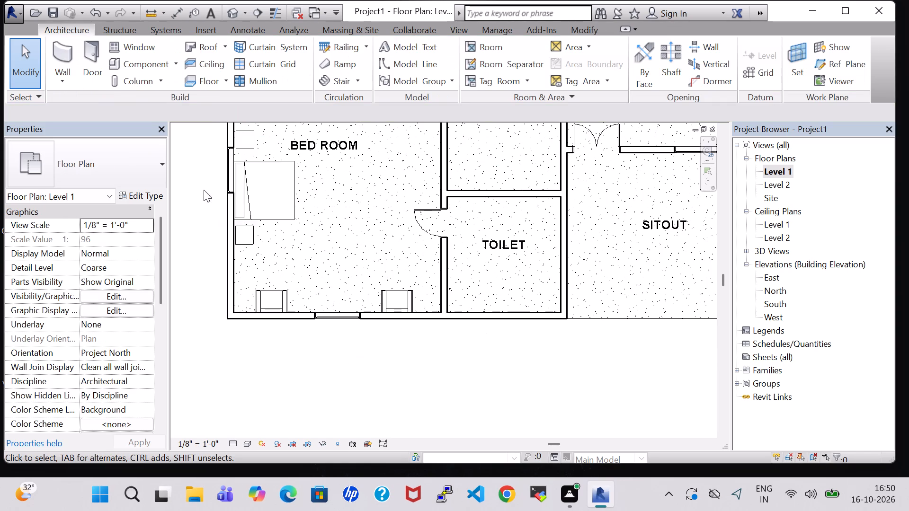
middle_drag(366, 217, 370, 338)
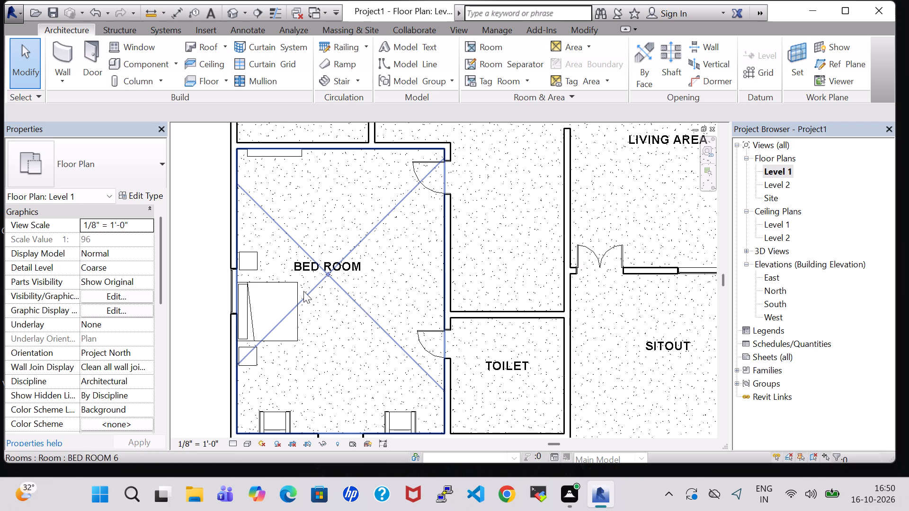
click(280, 287)
key(Up)
key(Up)
key(Up)
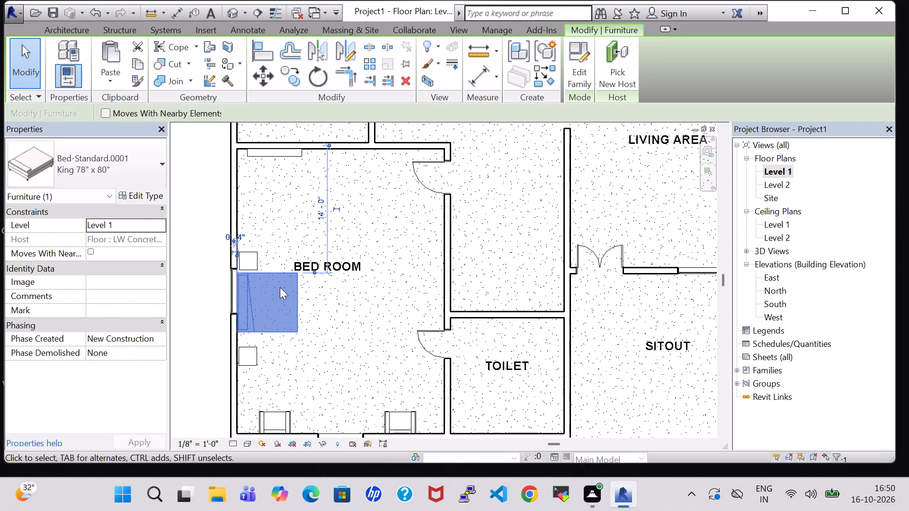
key(Up)
key(Up)
Nudge the night stand north of the south bedroom's bed north, to about 8'-4" from the north wall.
click(253, 255)
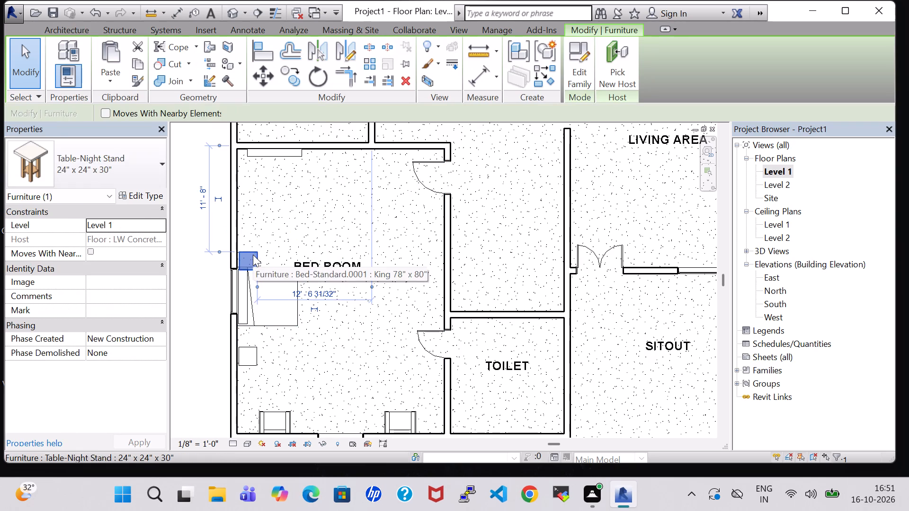
key(Up)
key(Up)
key(Up)
key(Up)
key(Up)
key(Up)
key(Up)
key(Up)
key(Up)
key(Up)
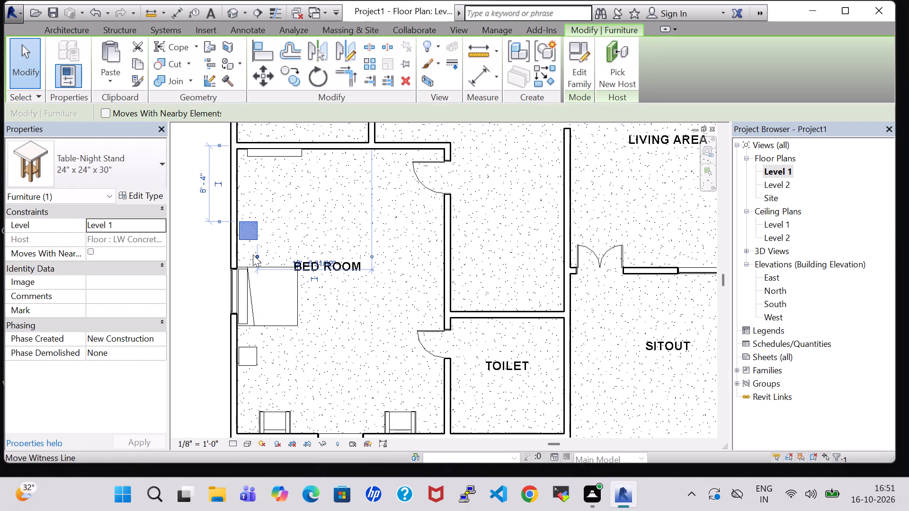
Nudge the south bedroom's bed further north, close to the northern night stand, about 10'-8" from the north wall.
click(274, 268)
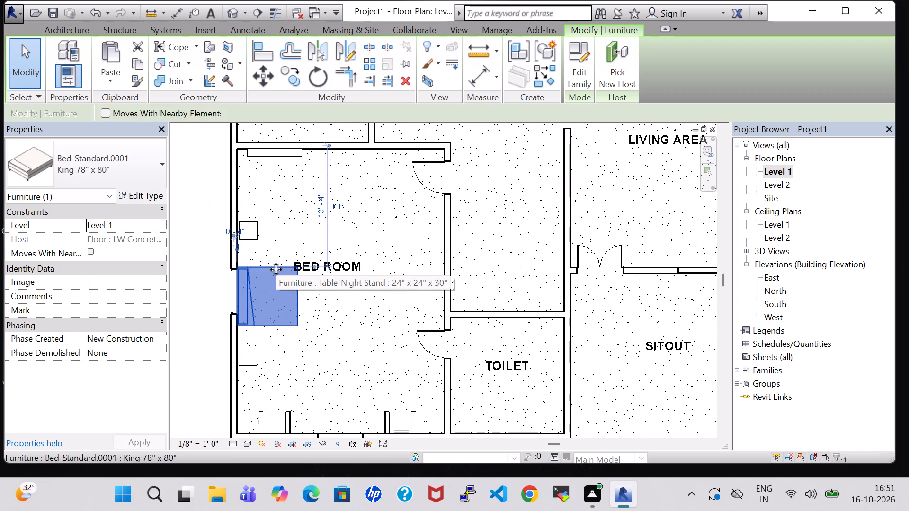
key(Up)
key(Up)
key(Up)
key(Up)
key(Up)
key(Up)
key(Up)
key(Up)
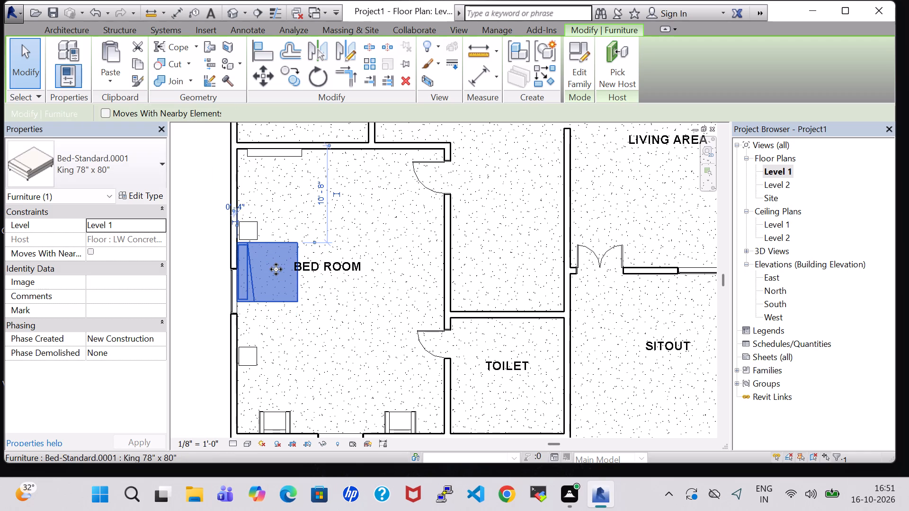
Nudge the south bedroom's southern night stand north beside the bed, about 17'-5 7/8" from the north wall.
click(248, 348)
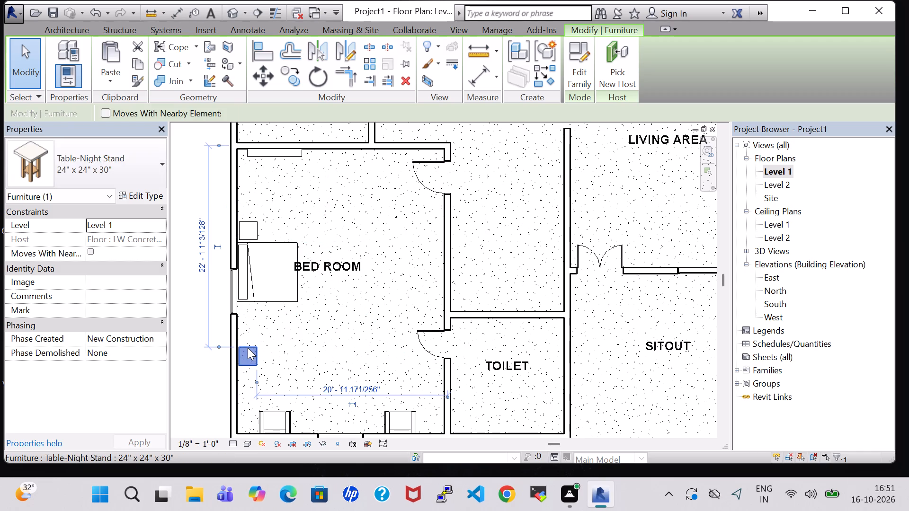
key(Up)
key(Up)
key(Up)
key(Up)
key(Up)
key(Up)
key(Up)
key(Up)
key(Up)
key(Up)
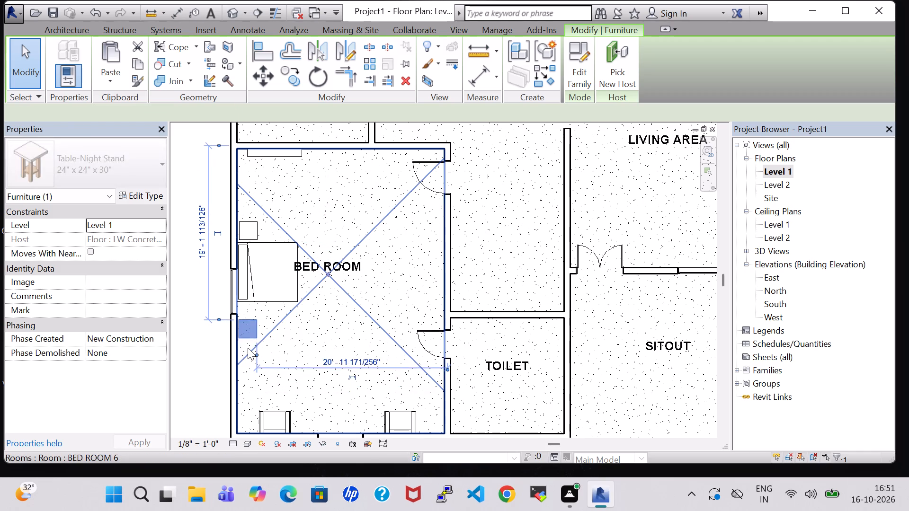
key(Up)
key(Up)
key(Up)
key(Up)
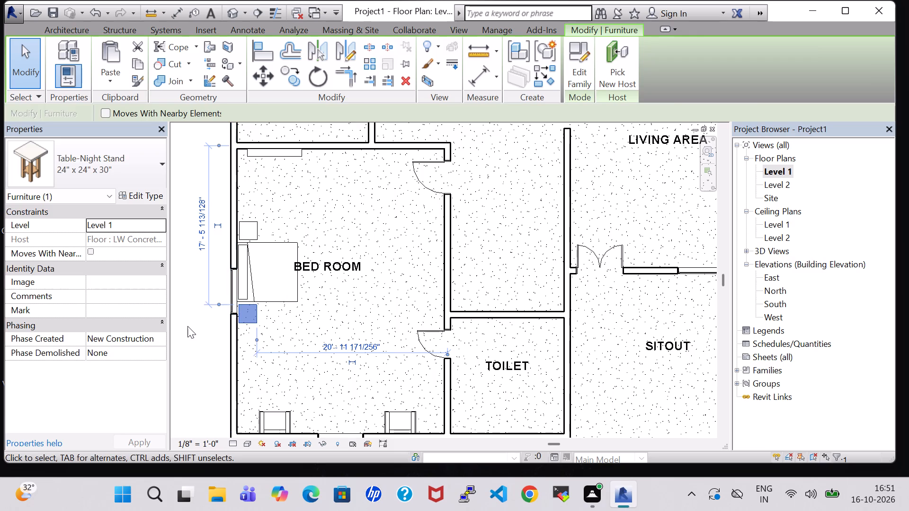
click(187, 326)
Place a TV Stand against the south bedroom's east wall between the two doors, rotated to face the bed.
scroll(192, 296, down, 4)
click(125, 66)
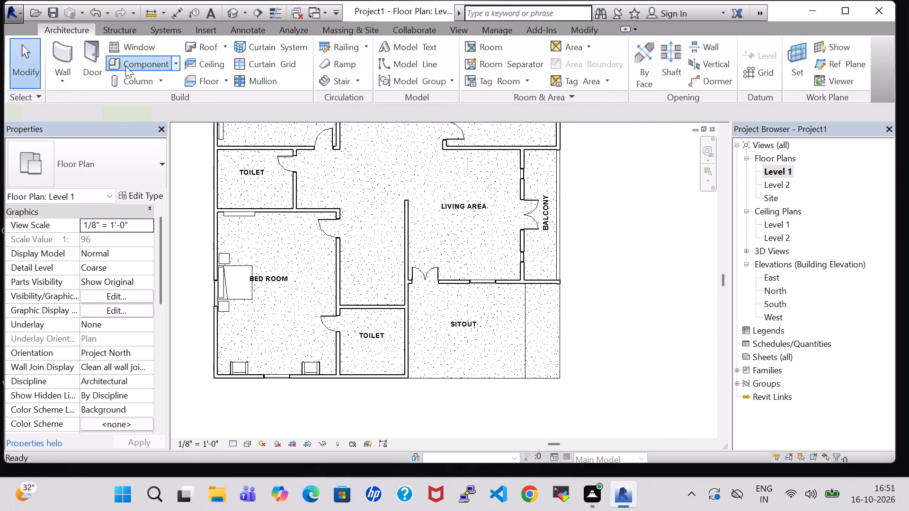
click(128, 152)
scroll(94, 374, down, 4)
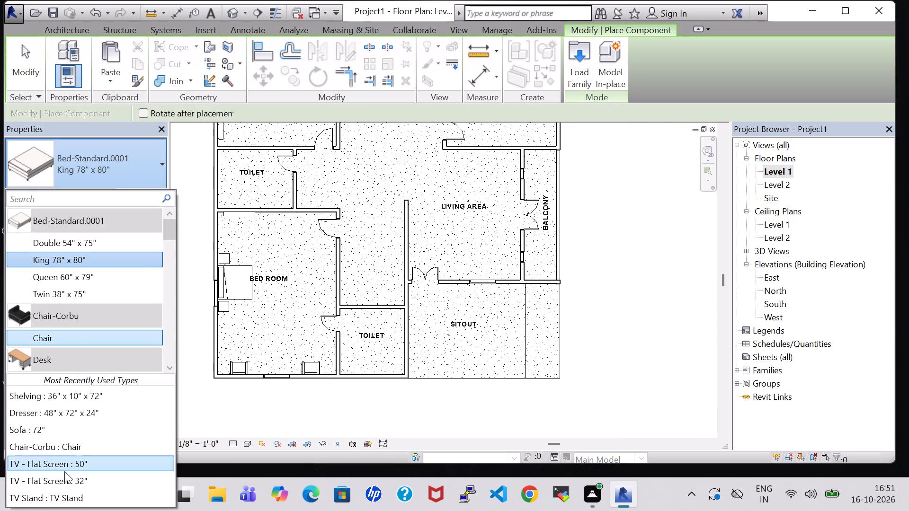
click(76, 502)
scroll(314, 271, up, 5)
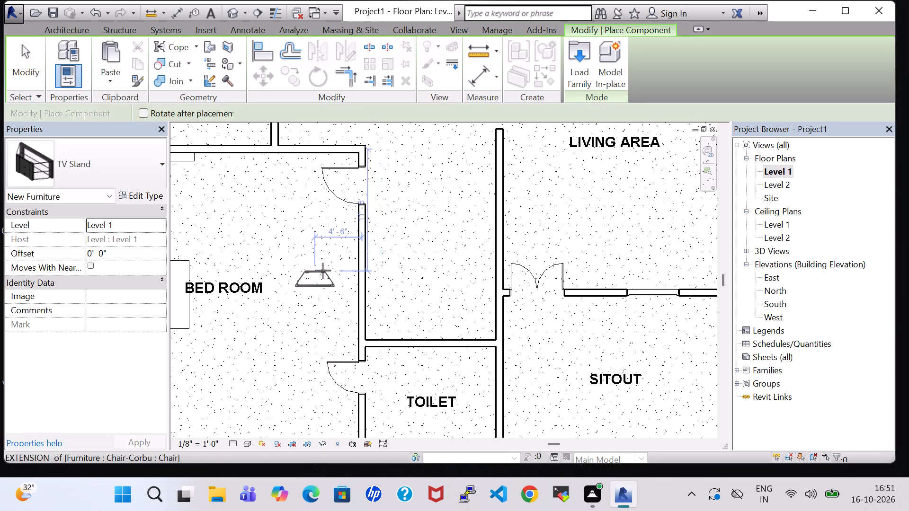
key(space)
key(space)
key(space)
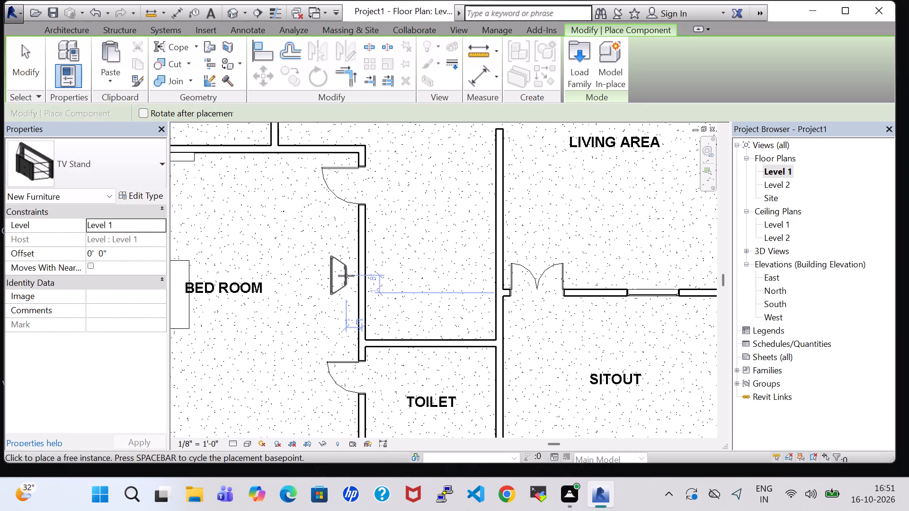
scroll(346, 276, up, 3)
click(360, 277)
Place a 50" TV - Flat Screen over the south bedroom's TV stand, against the east wall and facing the bed.
scroll(339, 276, down, 4)
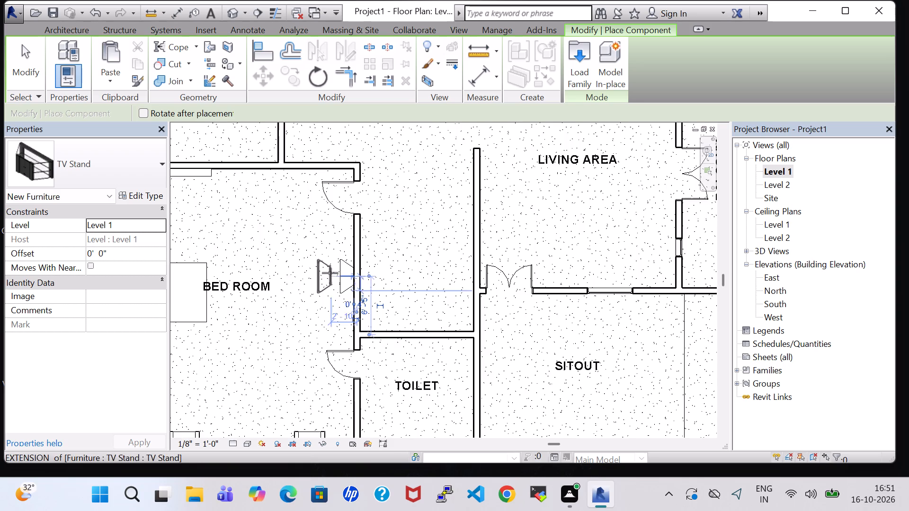
scroll(254, 250, down, 2)
click(91, 168)
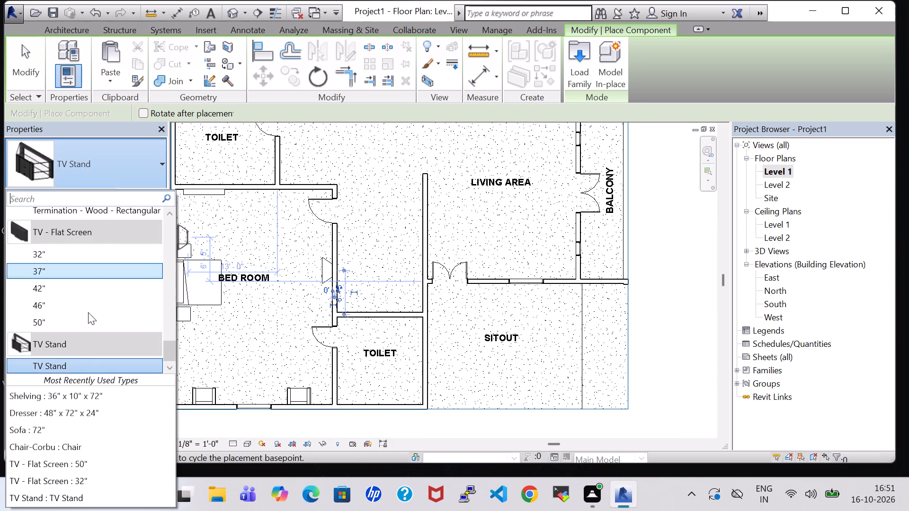
click(51, 458)
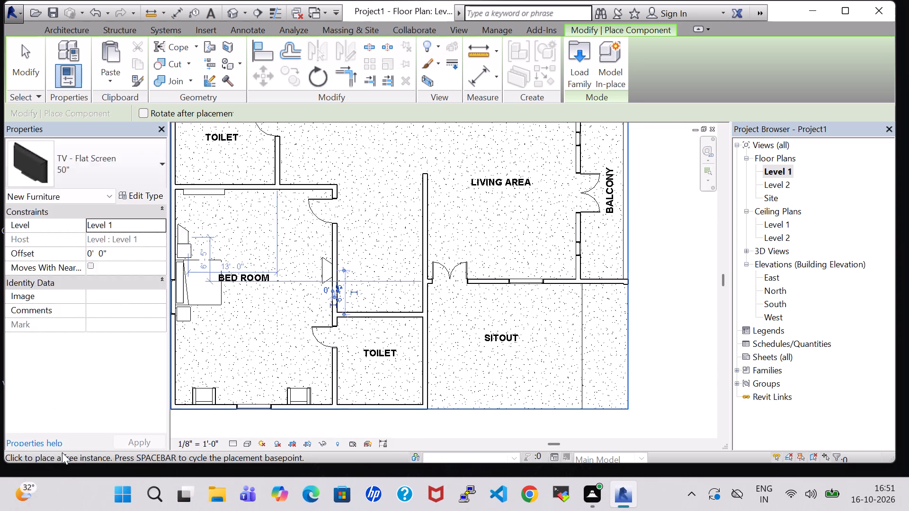
scroll(310, 256, up, 5)
key(space)
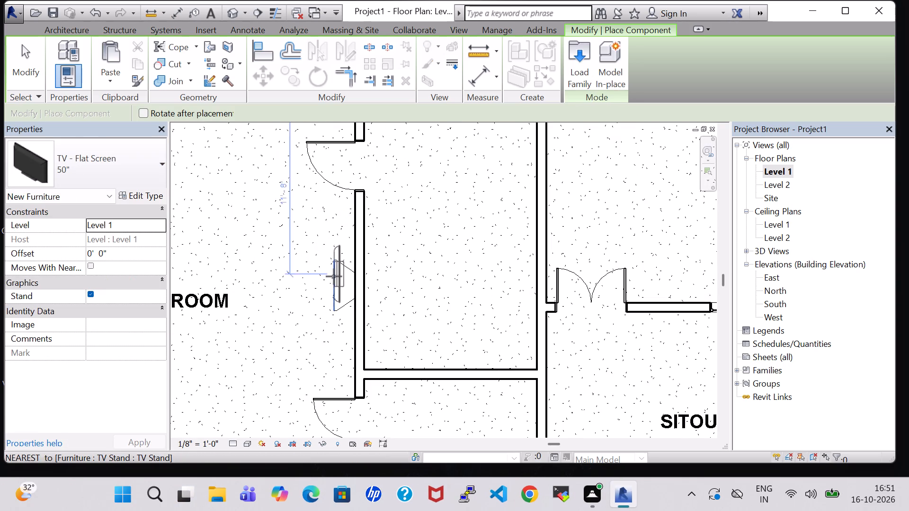
key(space)
key(space)
scroll(337, 280, up, 5)
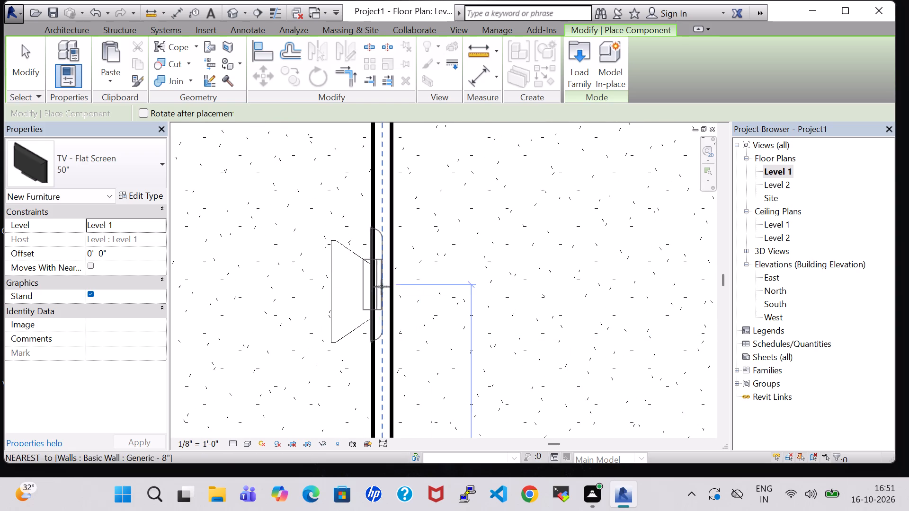
click(374, 292)
key(Escape)
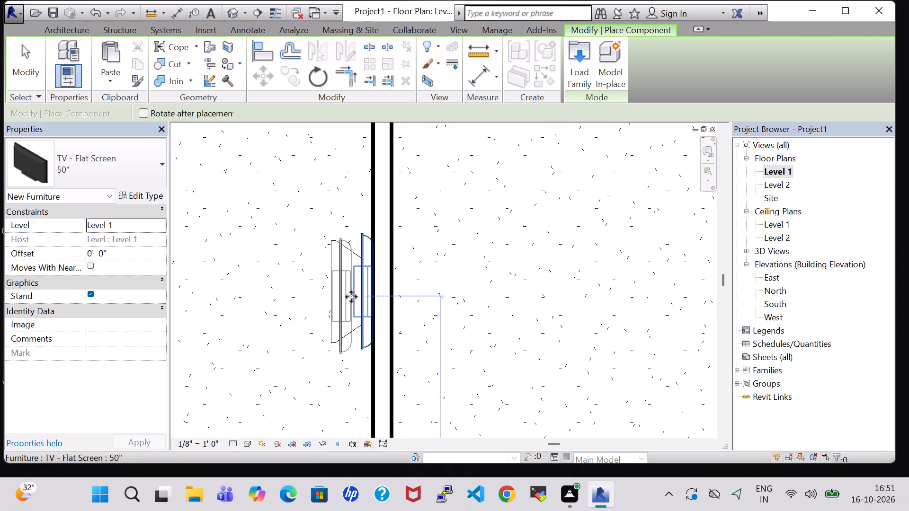
key(Escape)
Set the south bedroom TV's offset from Level 1 to 3'-0".
click(359, 239)
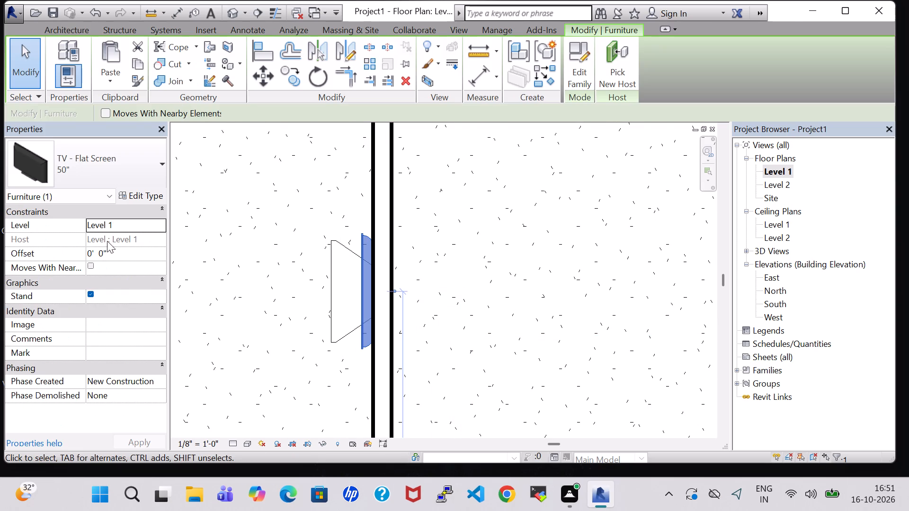
click(94, 251)
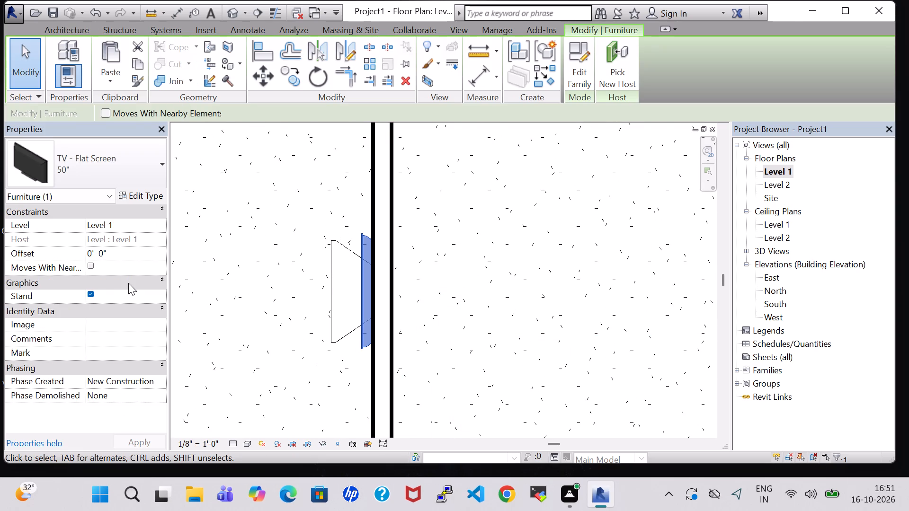
key(Left)
key(BackSpace)
key(3)
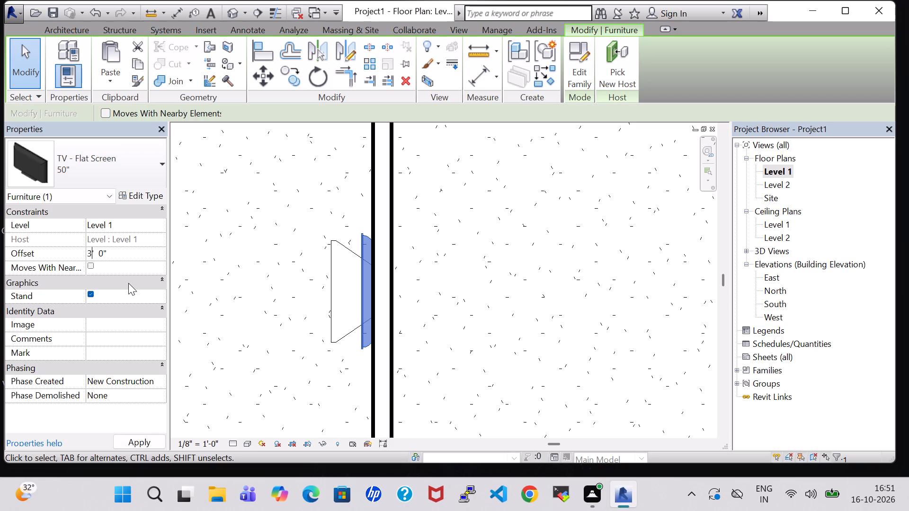
key(Return)
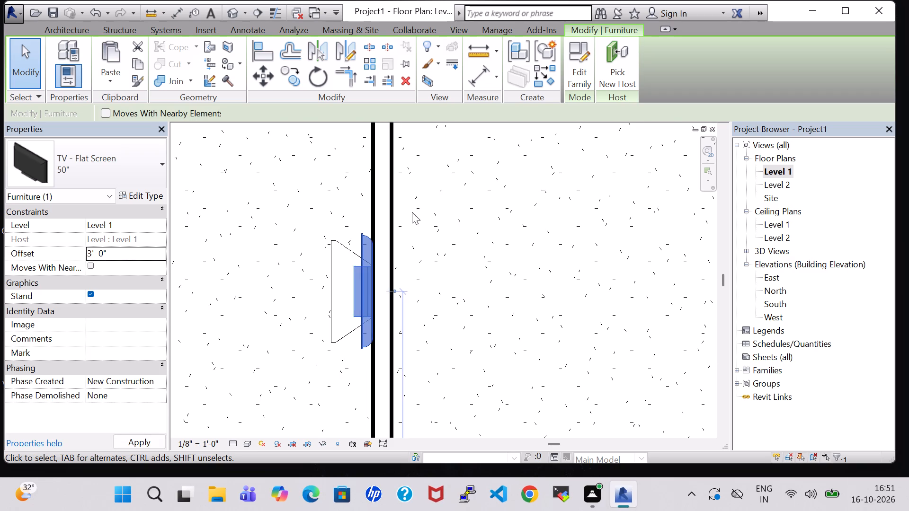
scroll(412, 212, down, 11)
click(209, 241)
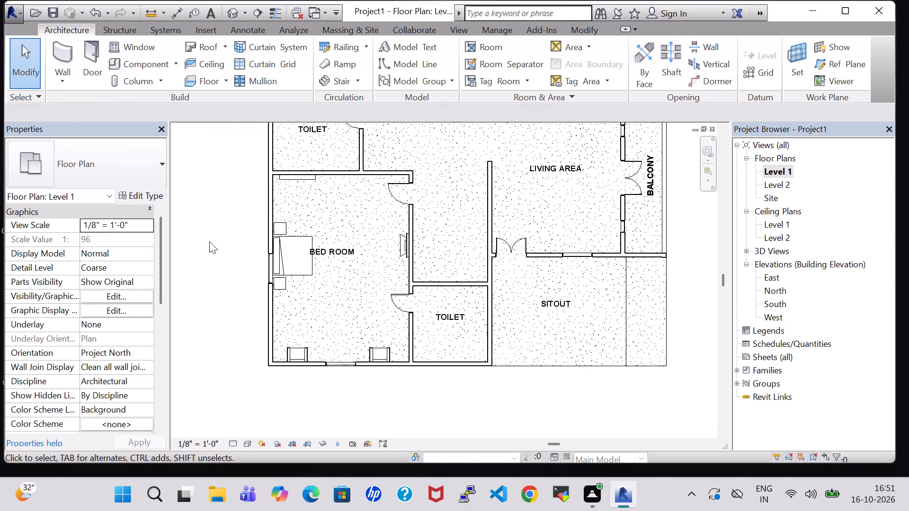
Load the Dresser family from the US Imperial library's Furniture Storage folder for component placement.
scroll(303, 257, down, 3)
middle_drag(355, 255, 343, 327)
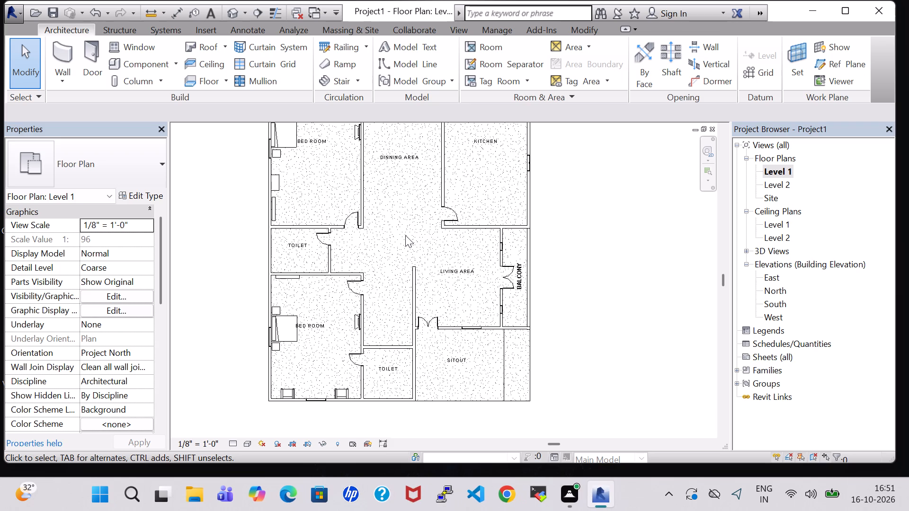
click(145, 70)
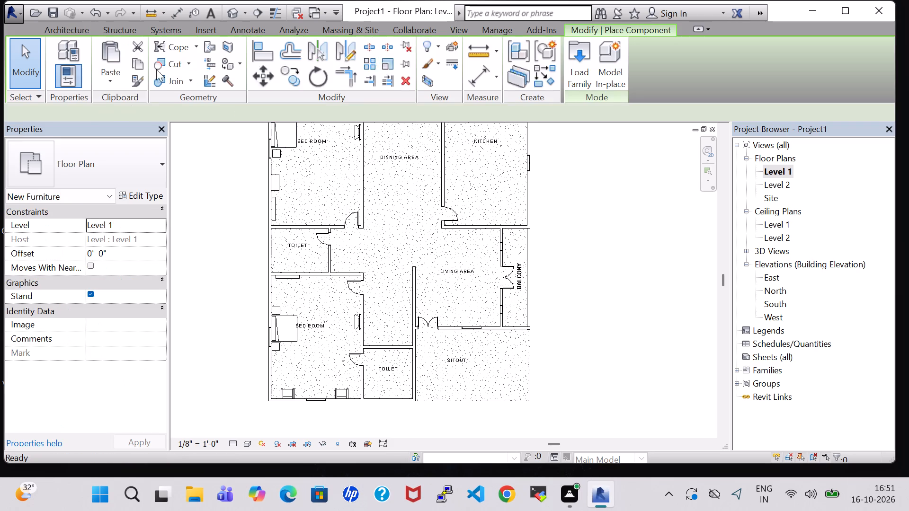
click(568, 64)
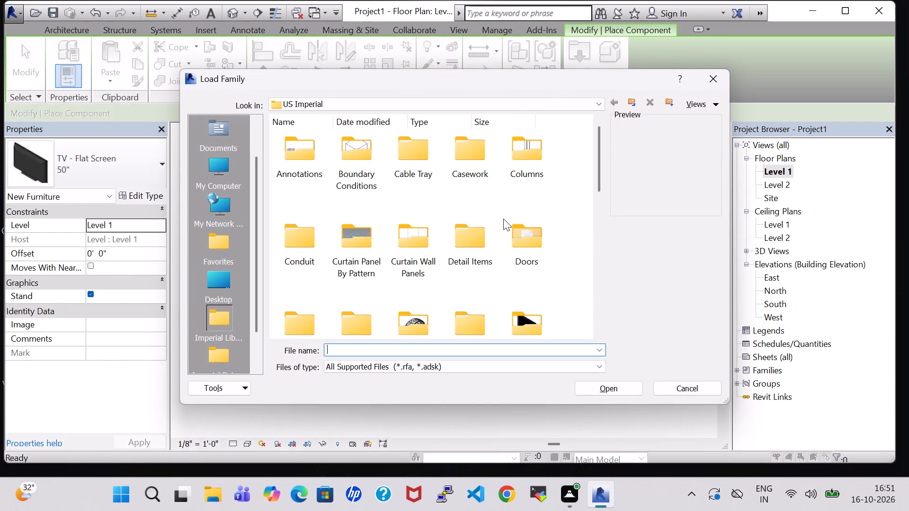
double_click(534, 331)
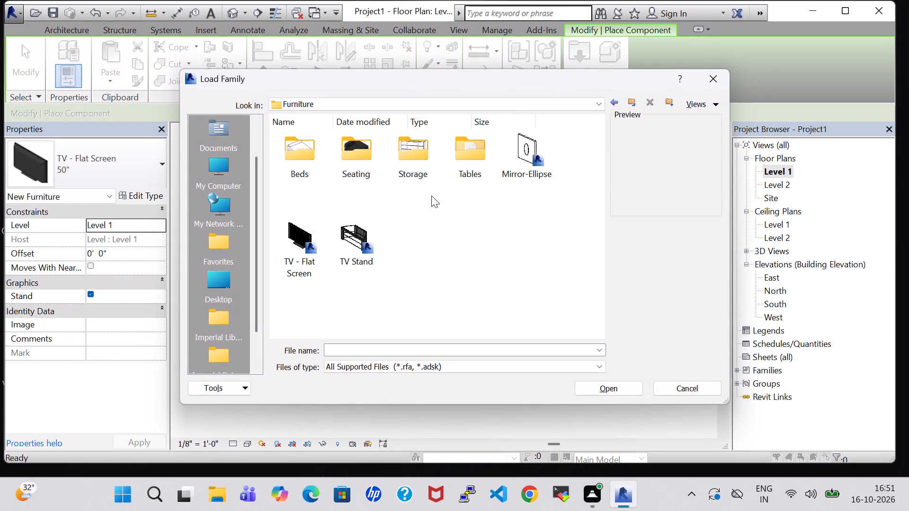
double_click(417, 161)
click(416, 222)
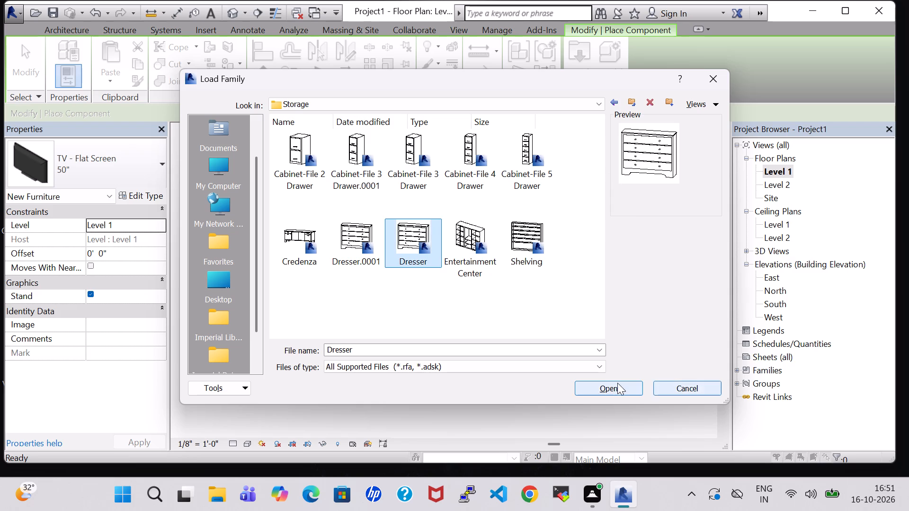
click(610, 383)
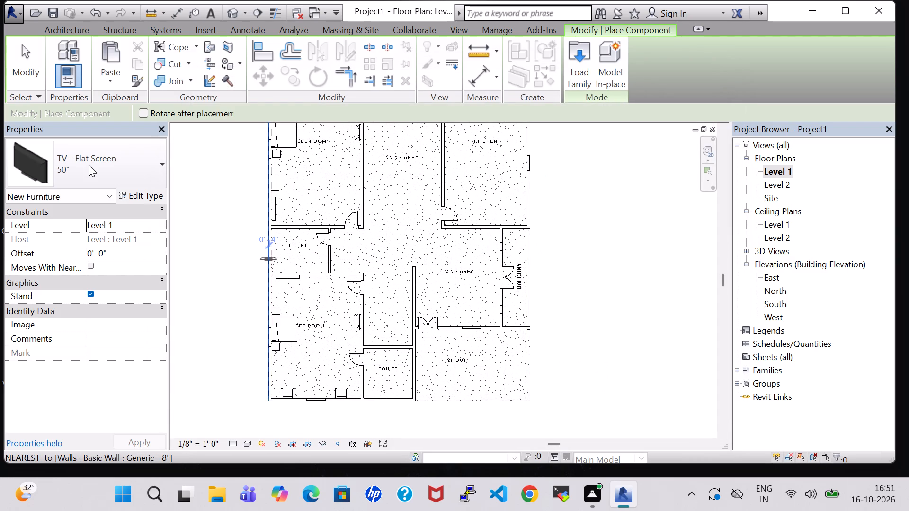
Place a 72" x 60" x 18" Dresser against the south bedroom's west wall, south of the bed, rotated parallel to the wall.
click(89, 165)
scroll(96, 300, down, 3)
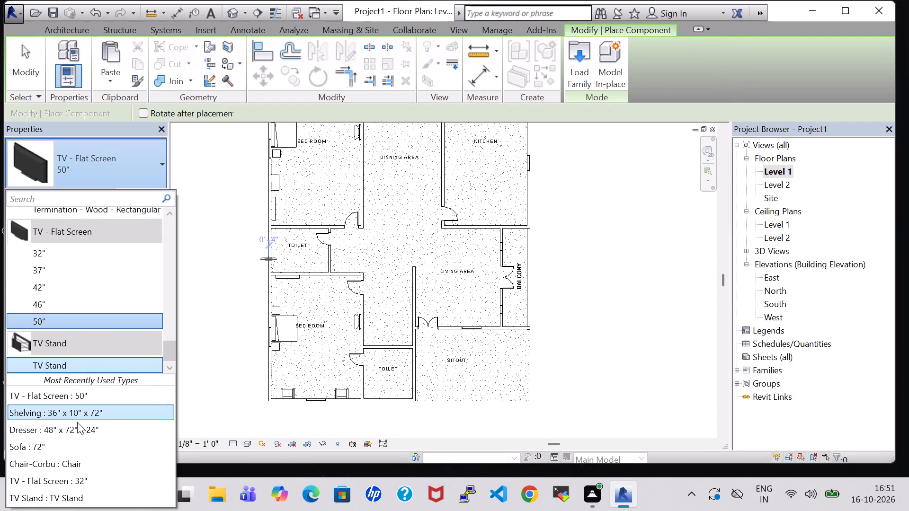
click(77, 423)
click(136, 169)
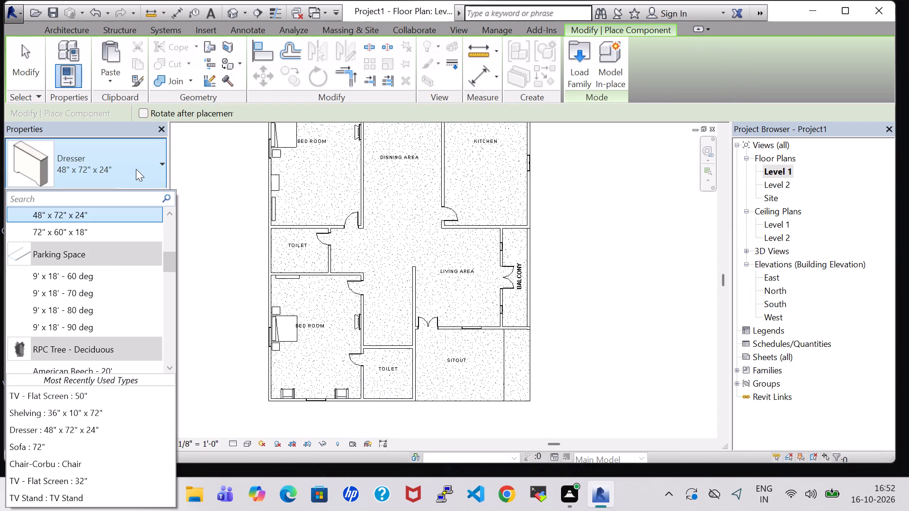
scroll(121, 238, up, 1)
click(58, 262)
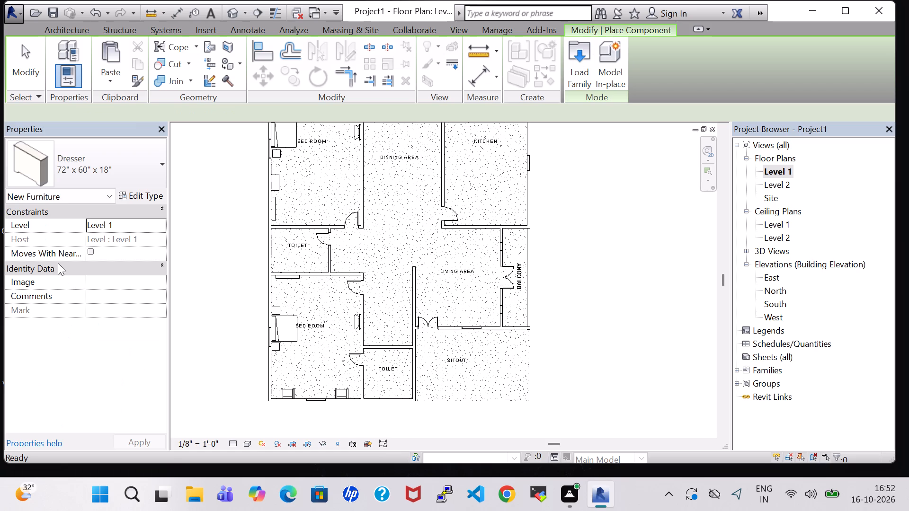
scroll(330, 351, up, 4)
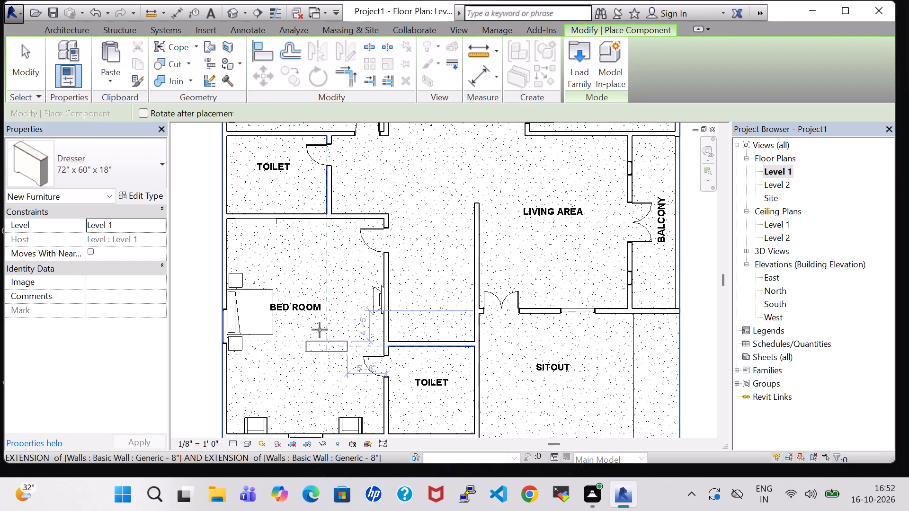
key(space)
click(236, 385)
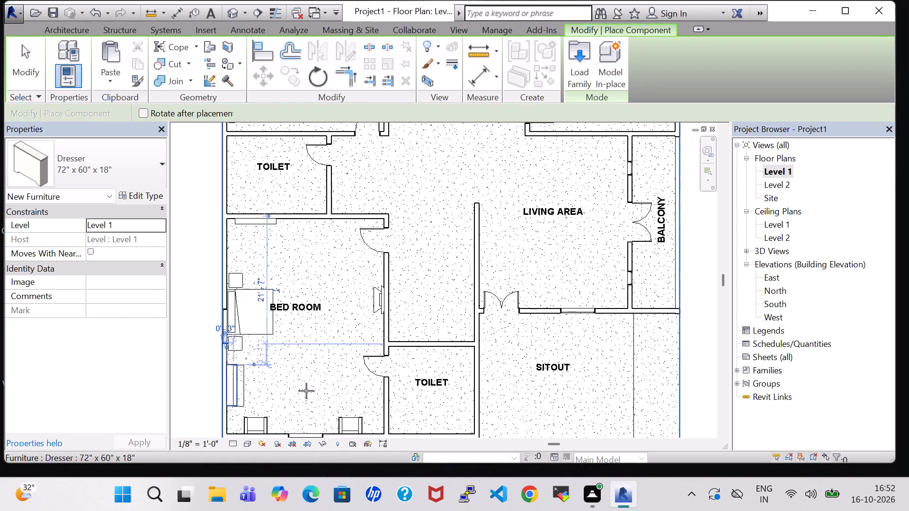
click(231, 11)
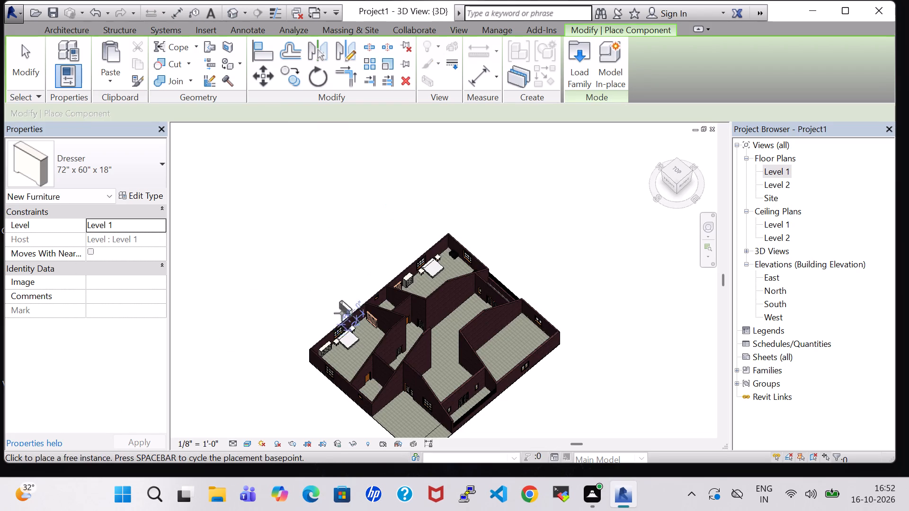
key(Escape)
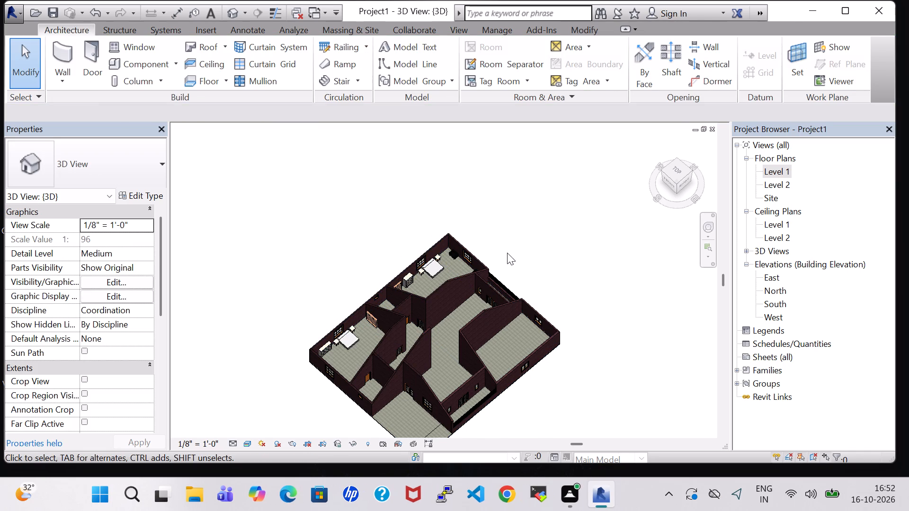
In the 3D view, change the north bedroom's dresser to the 72" x 60" x 18" type.
click(326, 347)
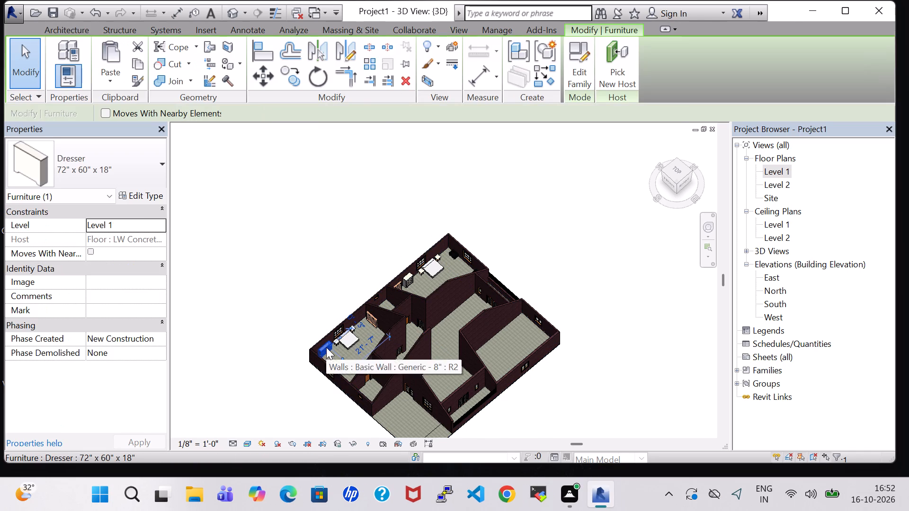
click(408, 279)
click(114, 169)
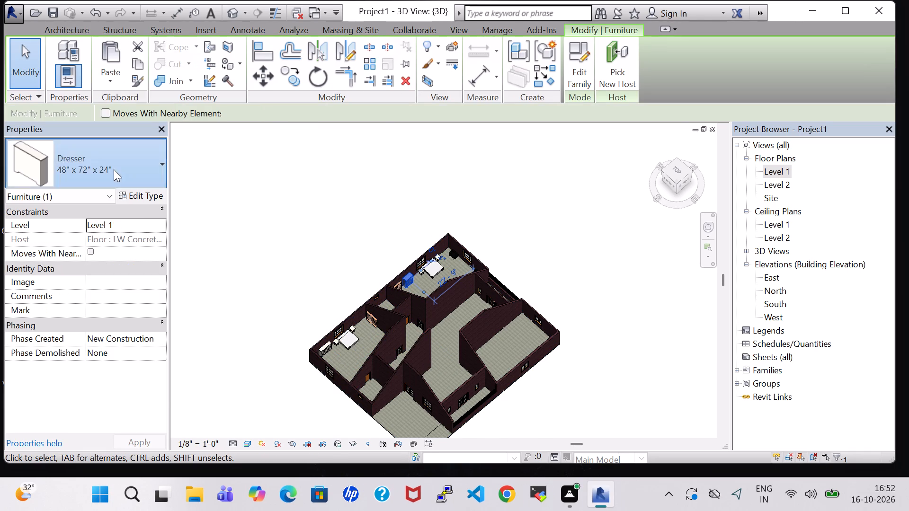
click(57, 243)
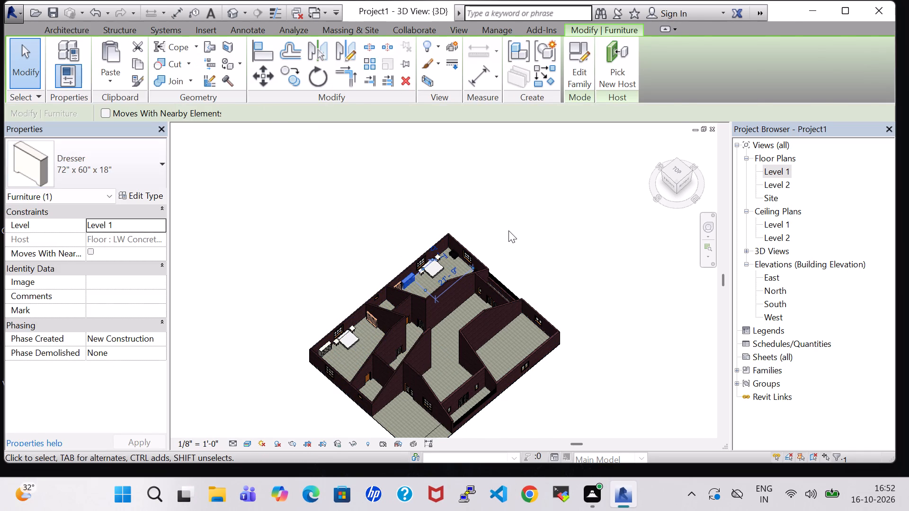
click(508, 230)
click(404, 278)
click(526, 231)
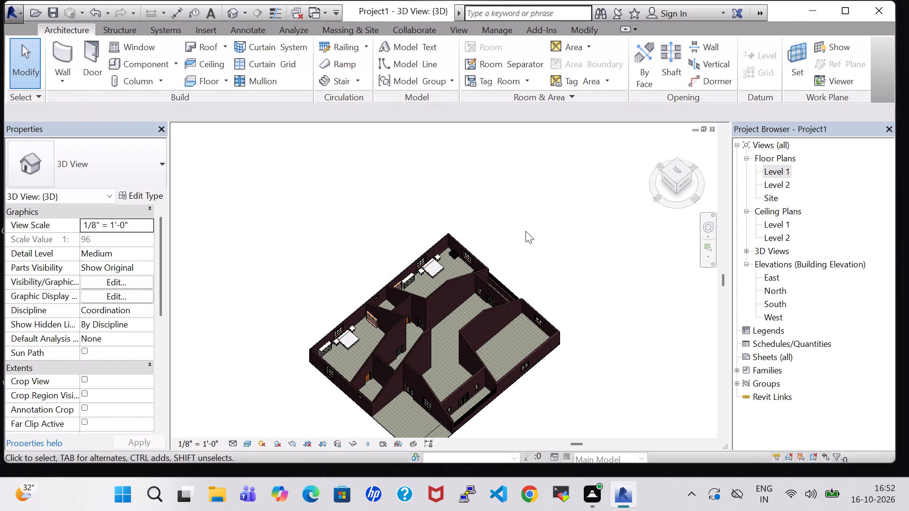
In the Level 1 plan, nudge the north bedroom's dresser north along the west wall, closer to the bedside table.
double_click(775, 176)
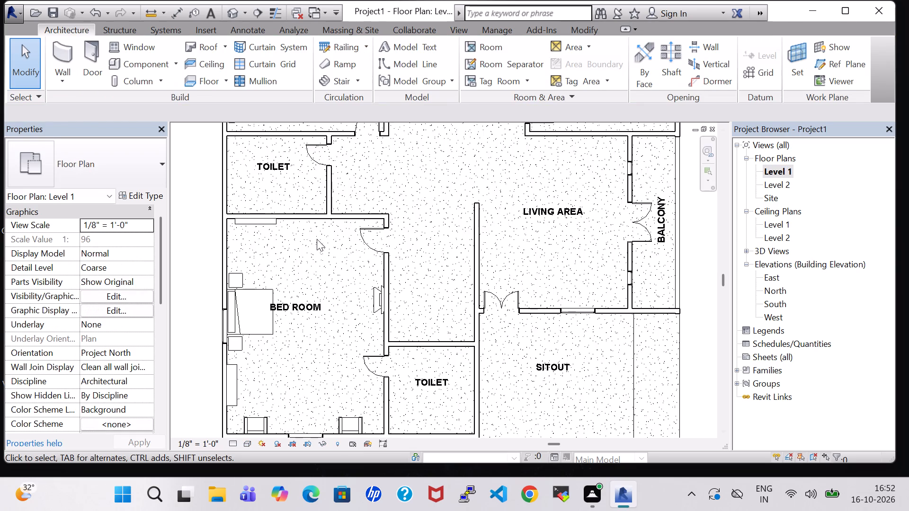
scroll(315, 252, down, 2)
middle_drag(313, 258, 345, 356)
click(285, 199)
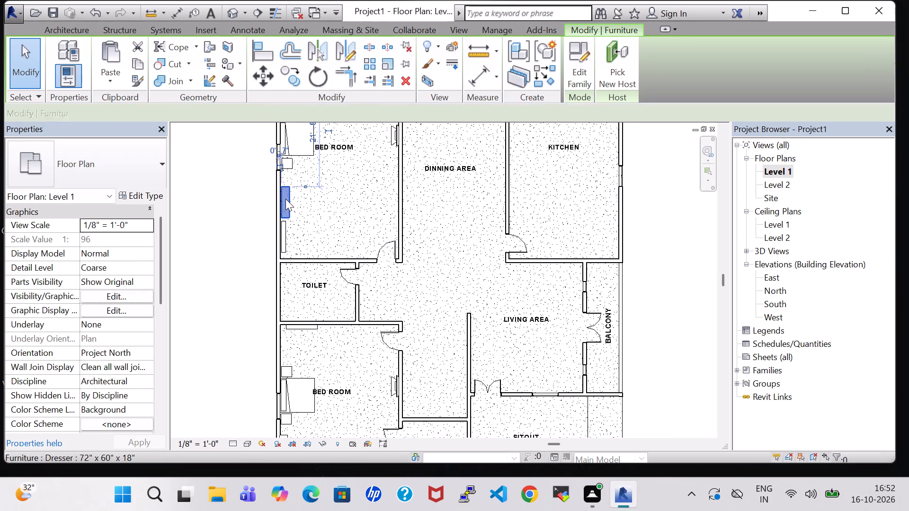
key(Up)
key(Up)
key(Up)
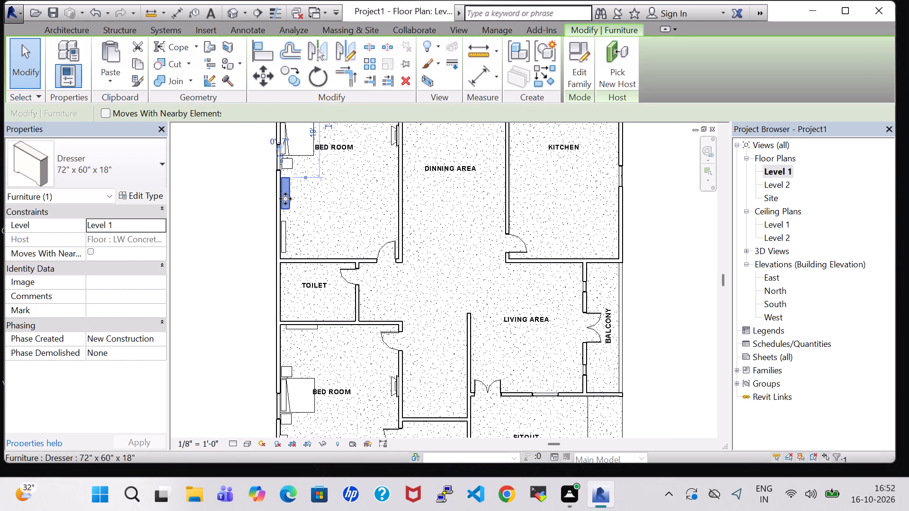
scroll(317, 204, down, 2)
click(627, 250)
Load the Table-Ellipse family from the US Imperial library's Furniture Tables folder for component placement.
scroll(627, 250, down, 2)
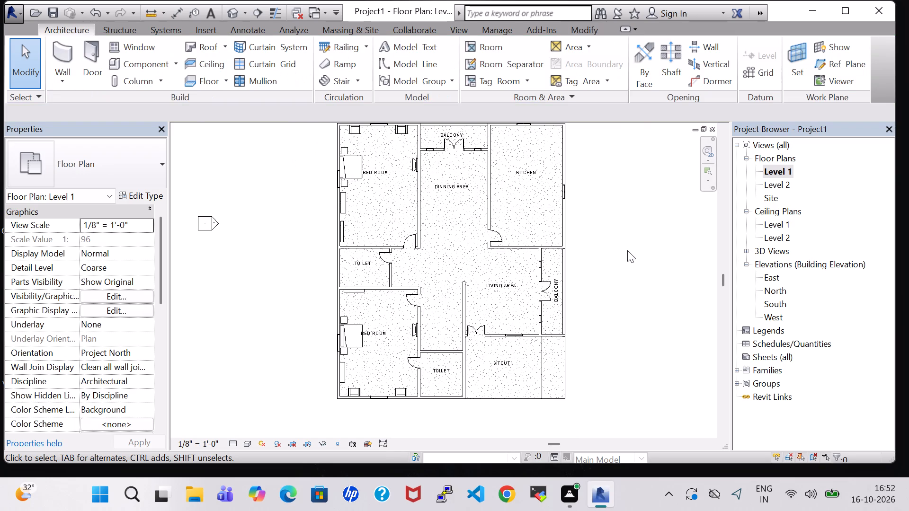
middle_drag(627, 250, 606, 248)
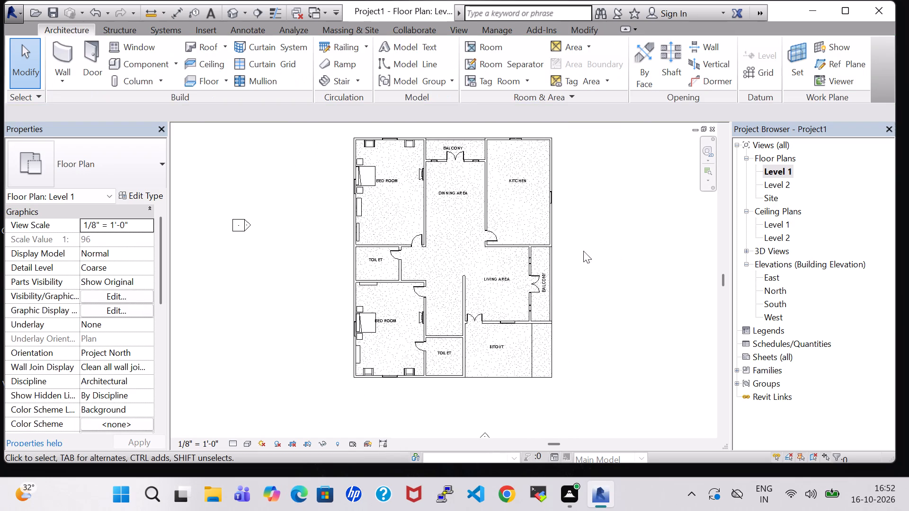
click(137, 69)
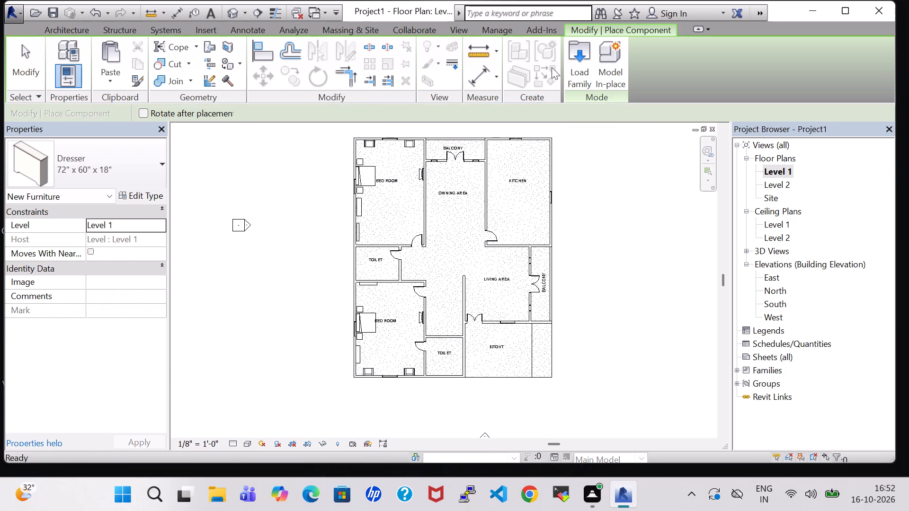
click(573, 65)
double_click(535, 312)
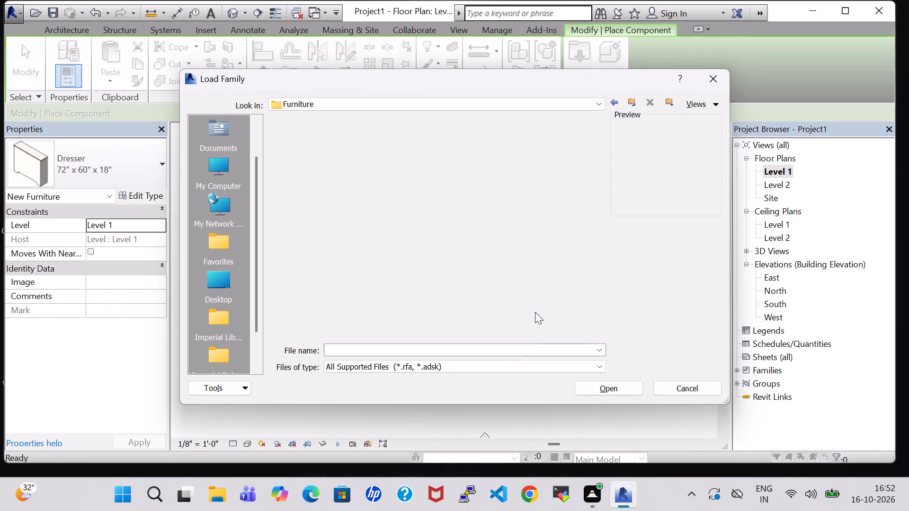
double_click(471, 152)
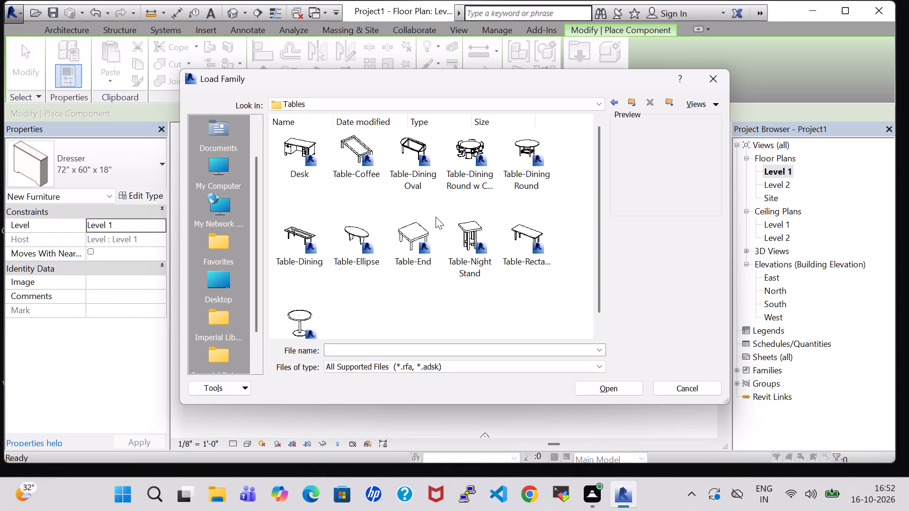
click(358, 237)
click(604, 386)
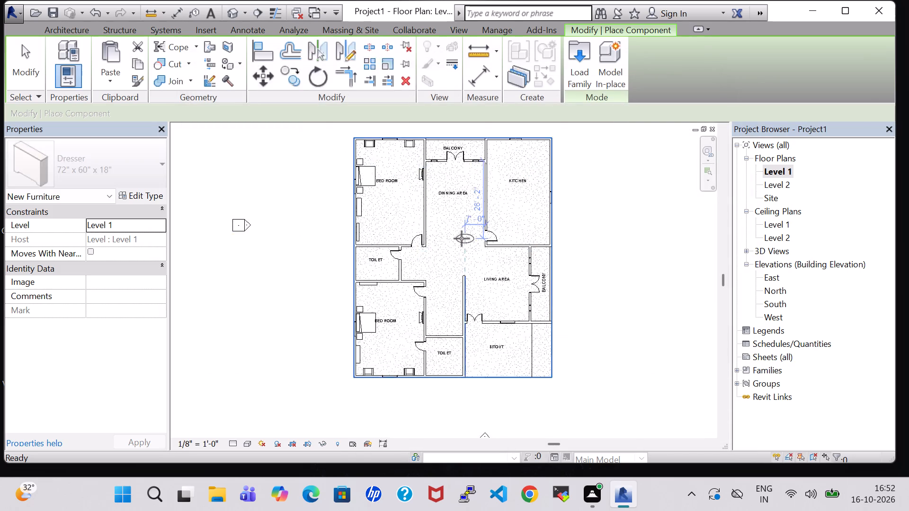
Place a 72" x 36" Table-Ellipse between the two chairs in each of the north and south bedrooms.
scroll(462, 238, up, 3)
middle_drag(365, 166, 370, 268)
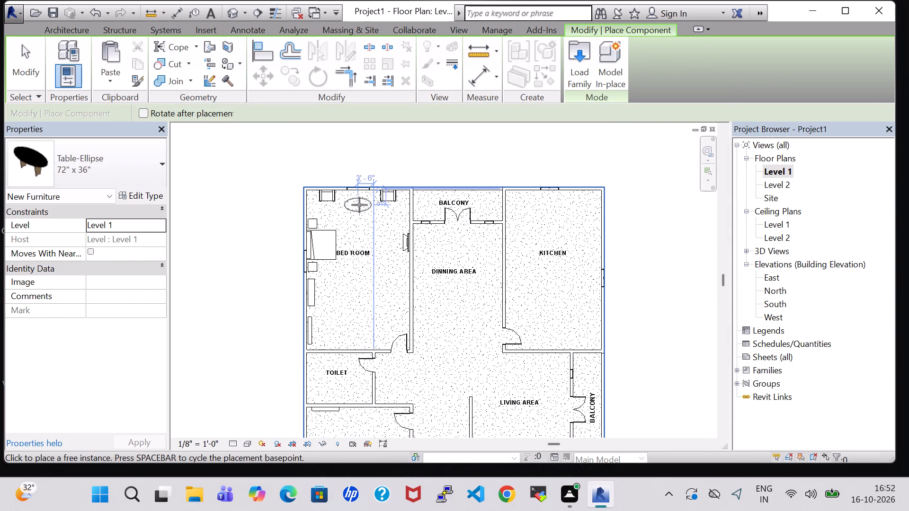
click(356, 202)
middle_drag(373, 272, 373, 154)
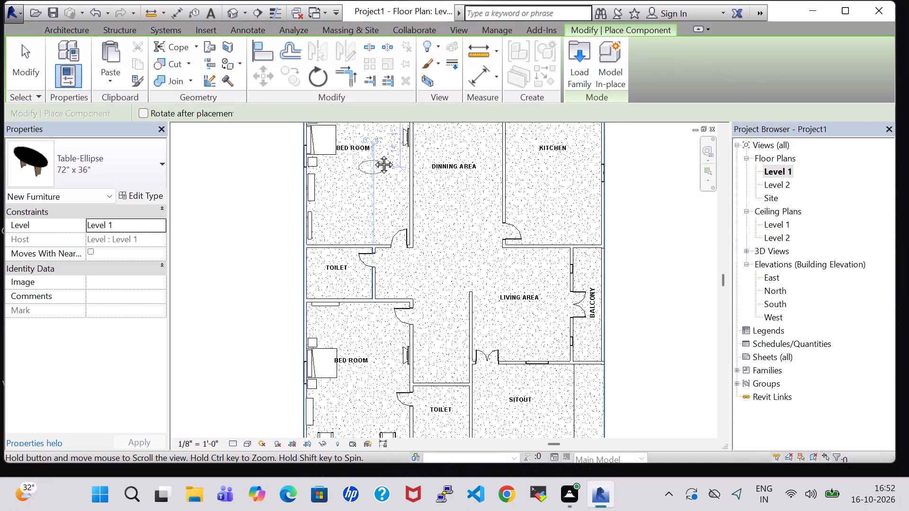
middle_drag(373, 154, 373, 153)
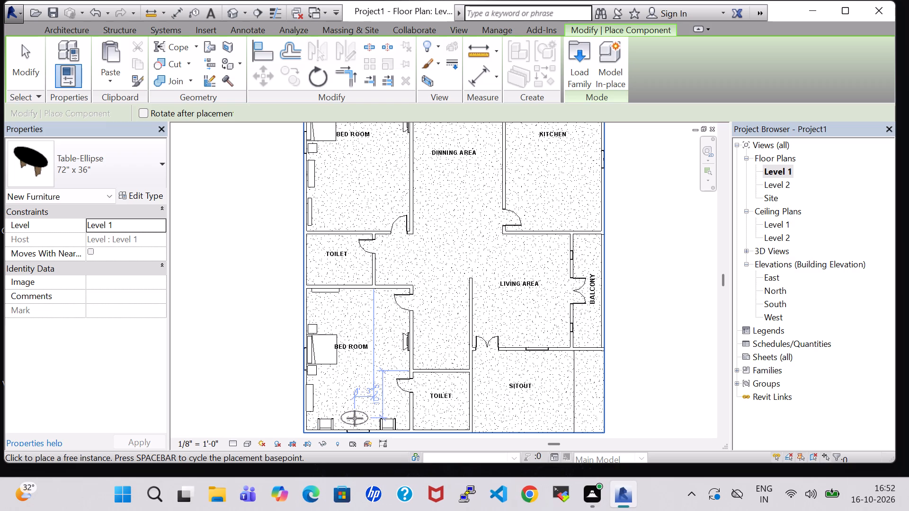
click(355, 418)
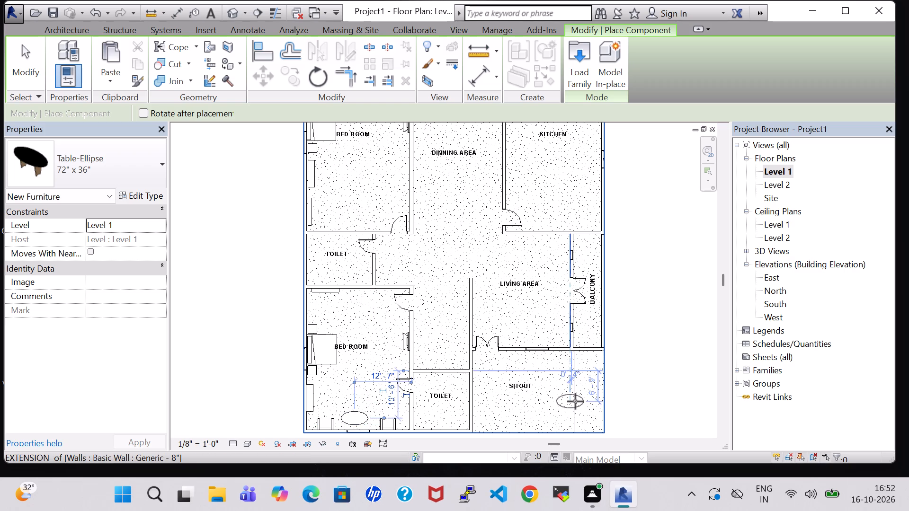
key(Escape)
key(Escape)
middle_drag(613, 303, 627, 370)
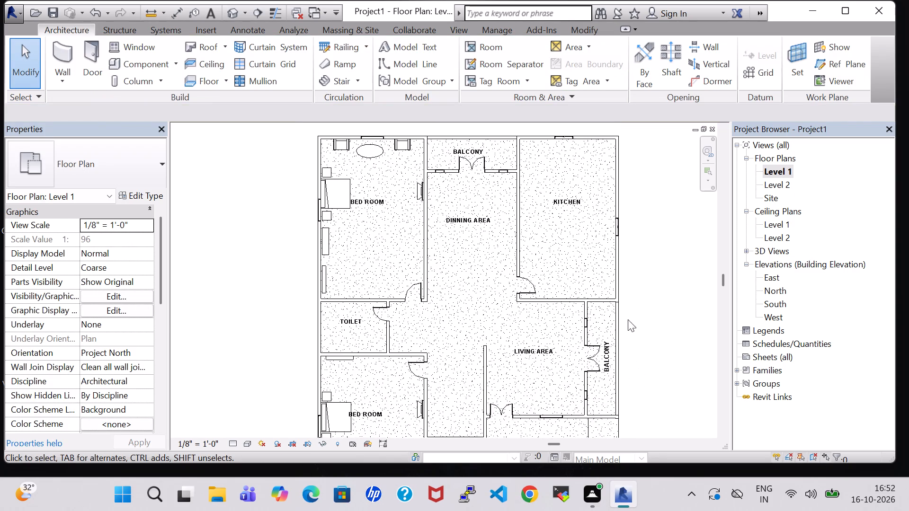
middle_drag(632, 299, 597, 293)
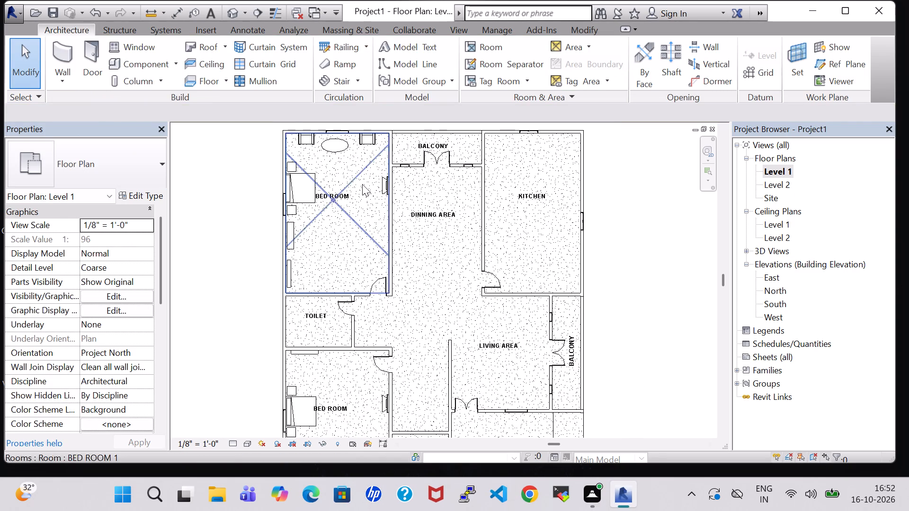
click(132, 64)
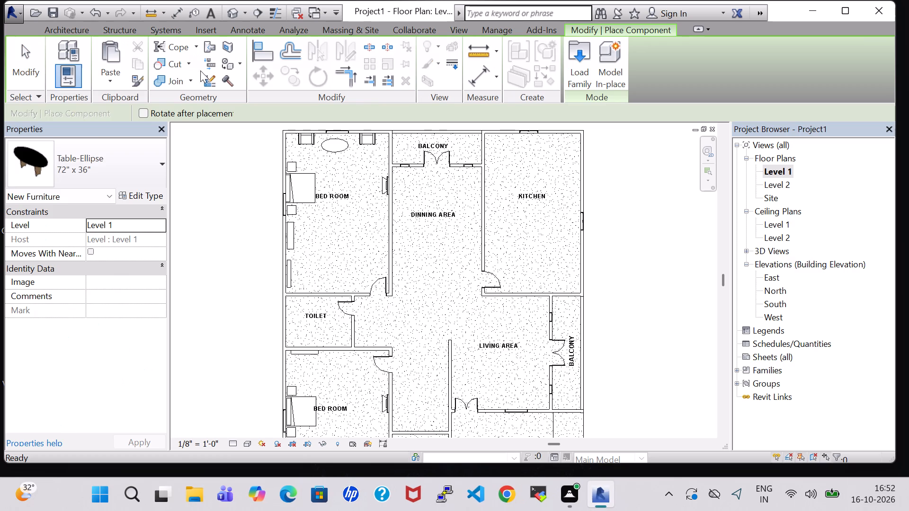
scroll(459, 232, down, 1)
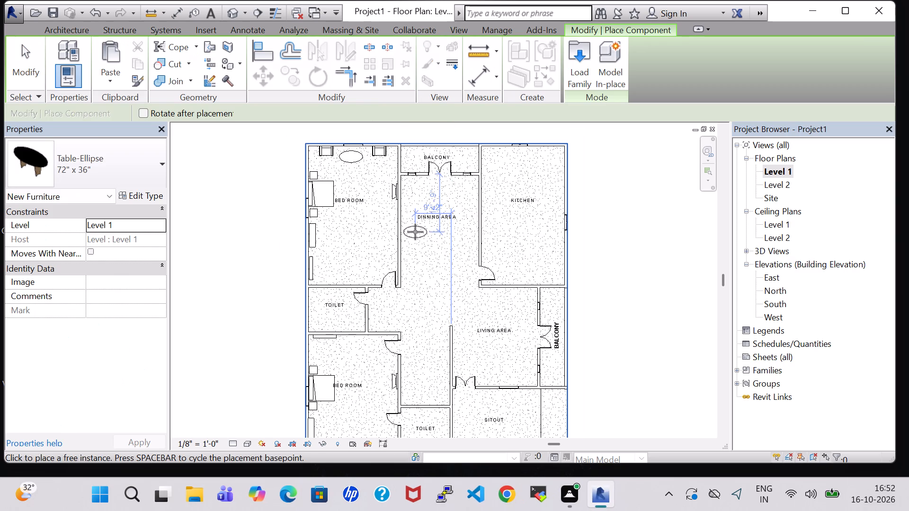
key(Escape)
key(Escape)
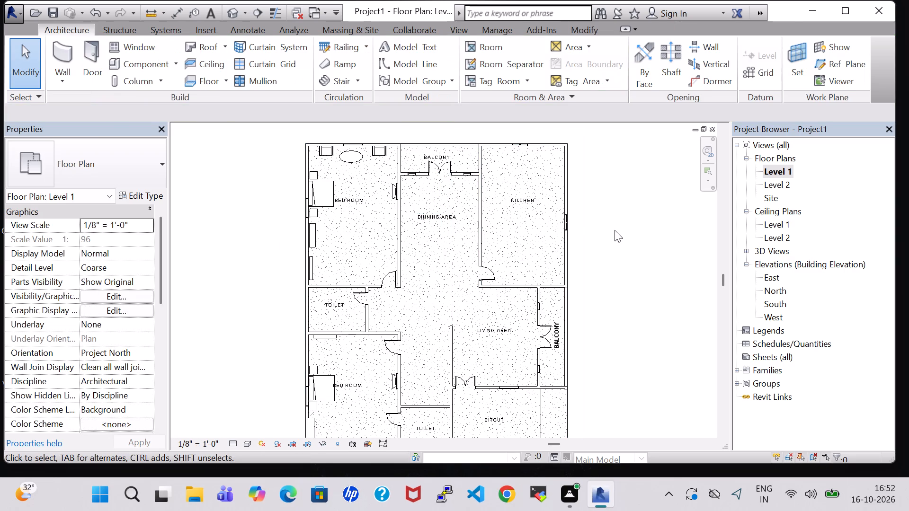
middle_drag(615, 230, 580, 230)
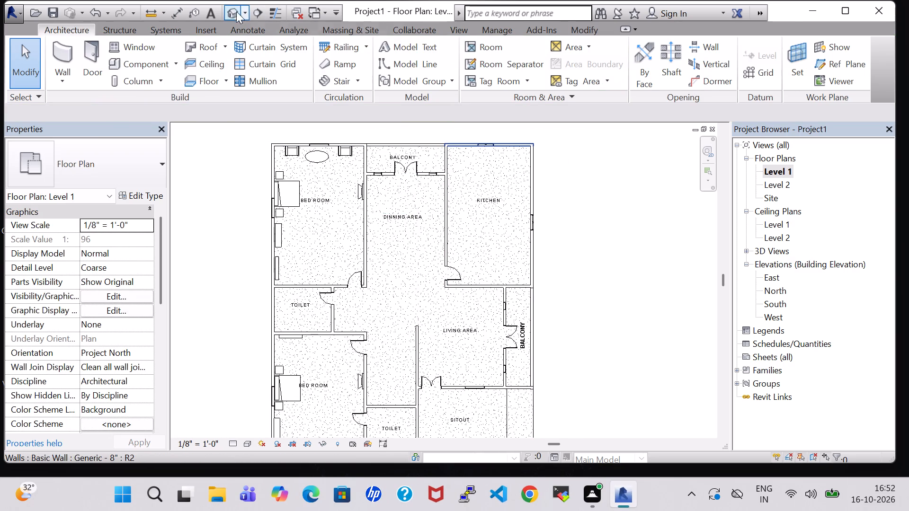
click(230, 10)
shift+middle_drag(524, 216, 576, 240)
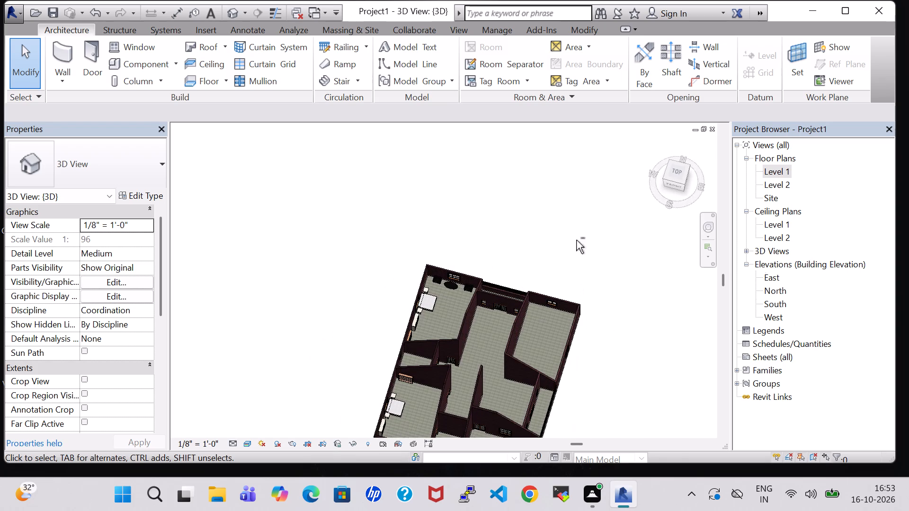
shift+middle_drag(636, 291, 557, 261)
In the Level 1 plan, load the Tub-Free Standing-3D family from the US Imperial library's Plumbing, Architectural, Fixtures, Bathtubs folder for component placement.
double_click(778, 171)
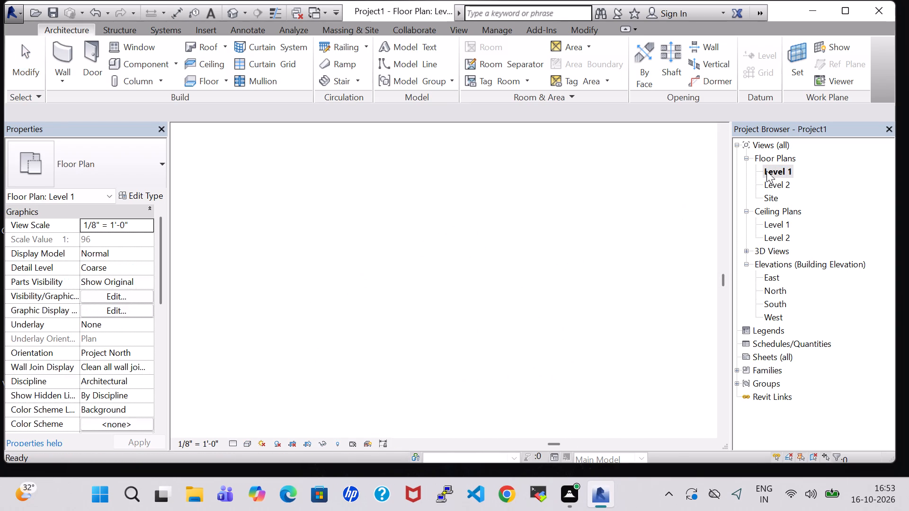
scroll(567, 217, down, 3)
middle_drag(574, 229, 528, 222)
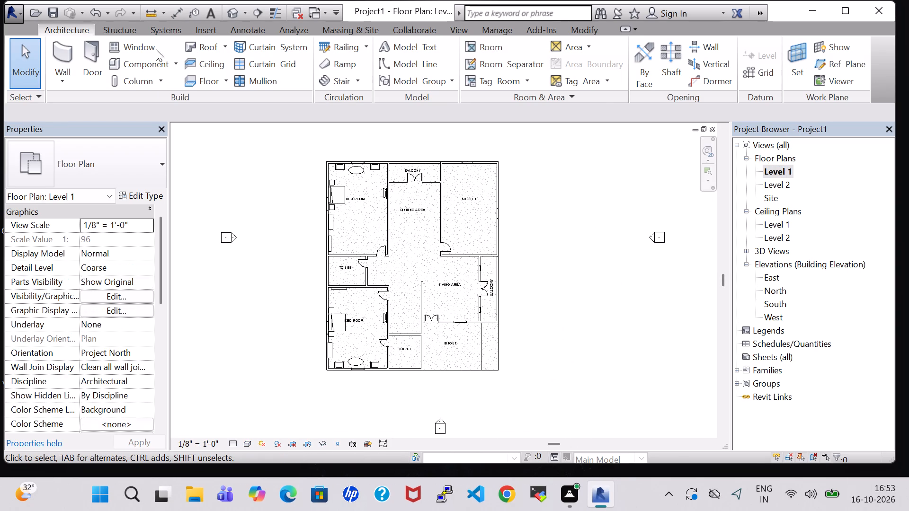
click(146, 64)
click(575, 58)
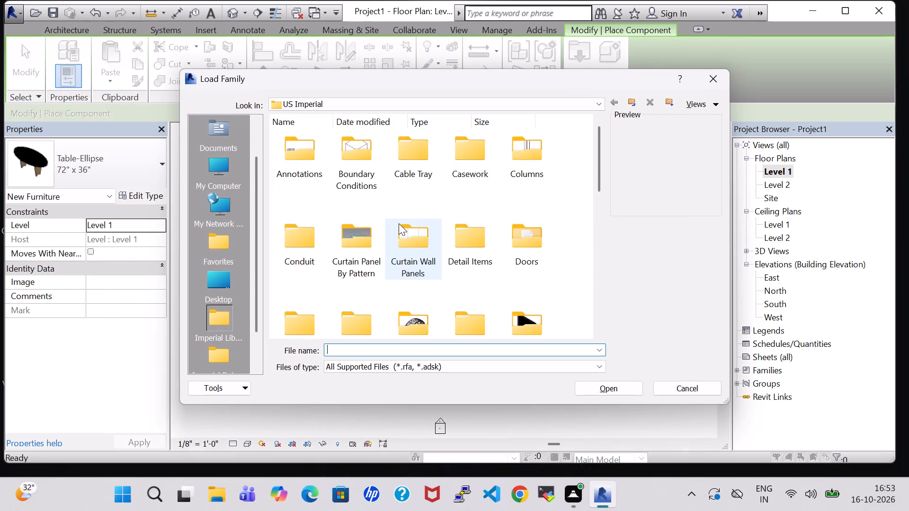
scroll(399, 224, down, 4)
scroll(399, 224, up, 1)
double_click(417, 182)
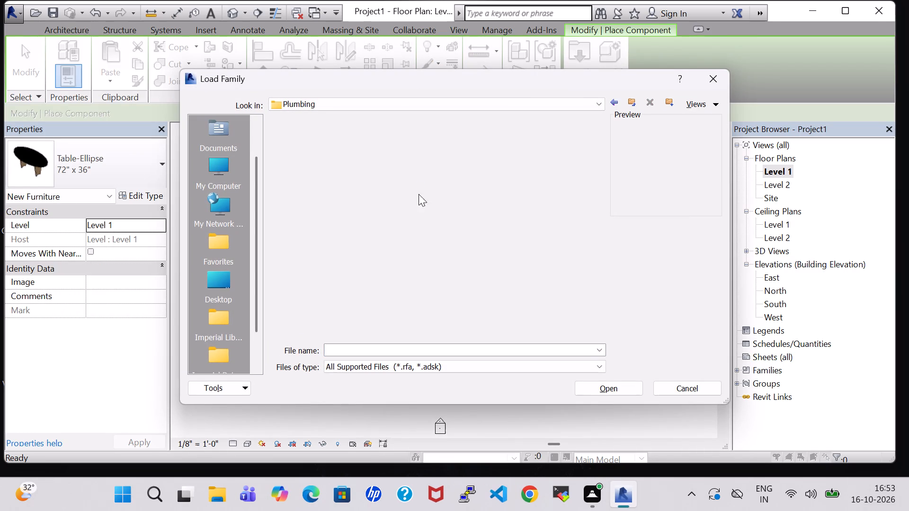
double_click(303, 161)
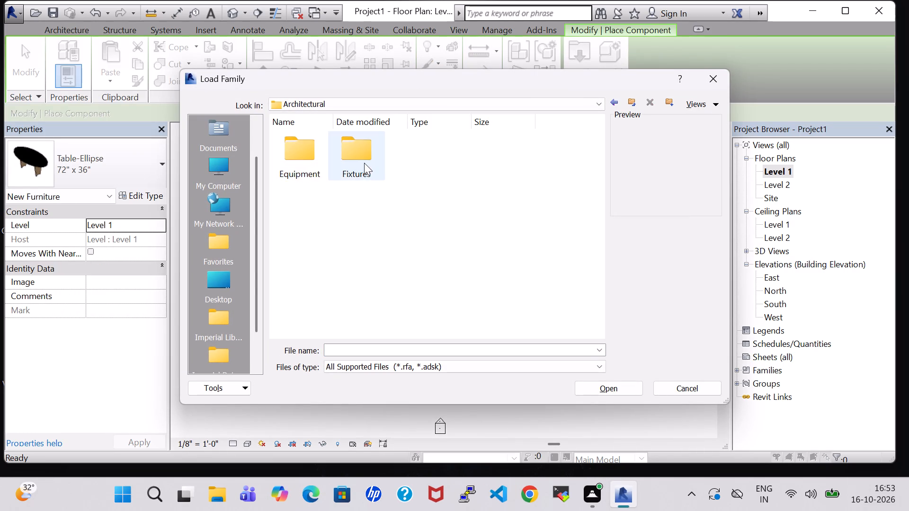
double_click(364, 163)
double_click(282, 156)
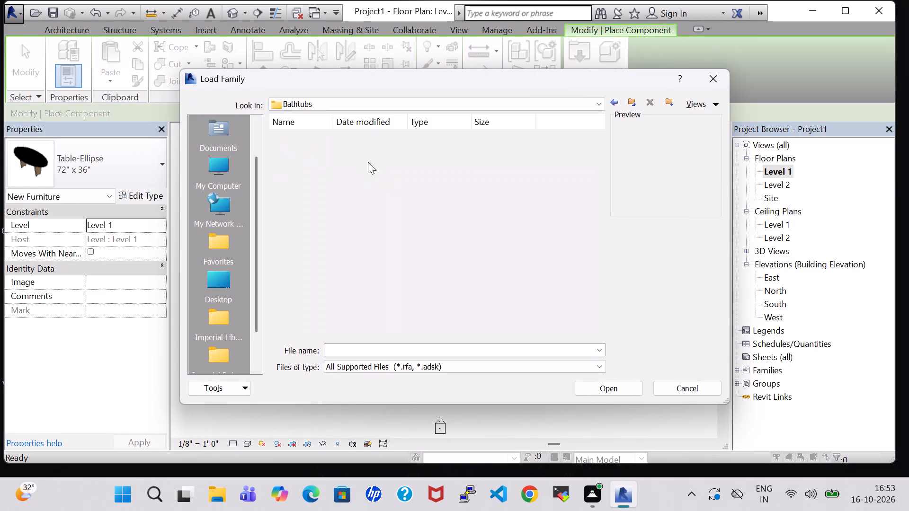
click(348, 158)
click(589, 386)
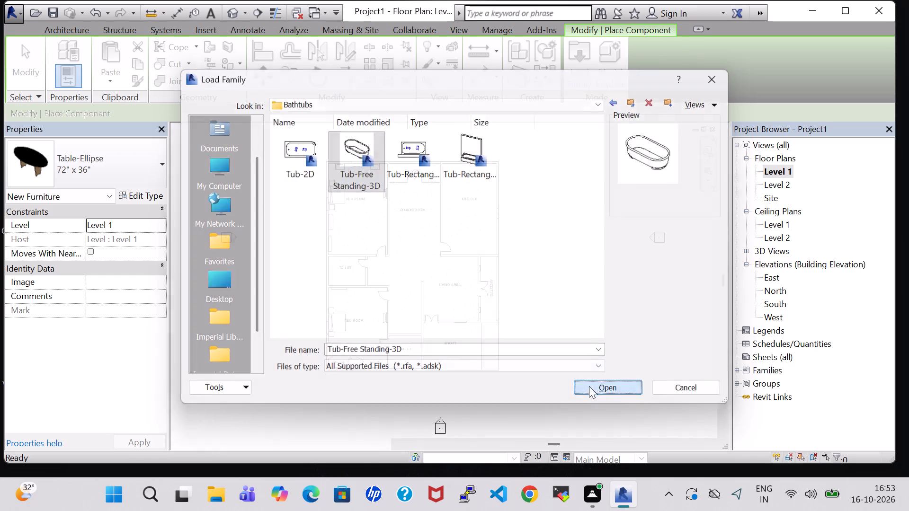
Place a 30" x 60" free-standing tub, rotated lengthwise east-west, against the west wall near the southwest corner of the toilet between the bedrooms.
scroll(328, 289, up, 12)
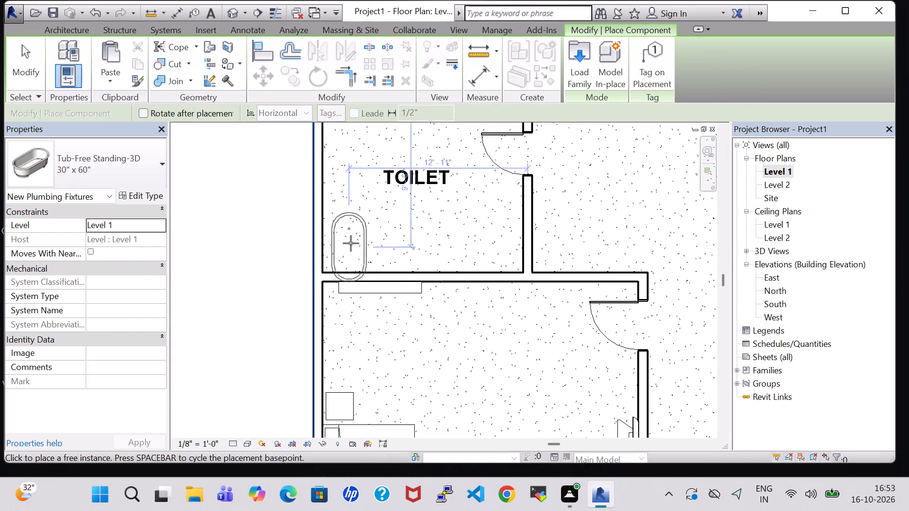
key(space)
middle_drag(355, 185, 383, 228)
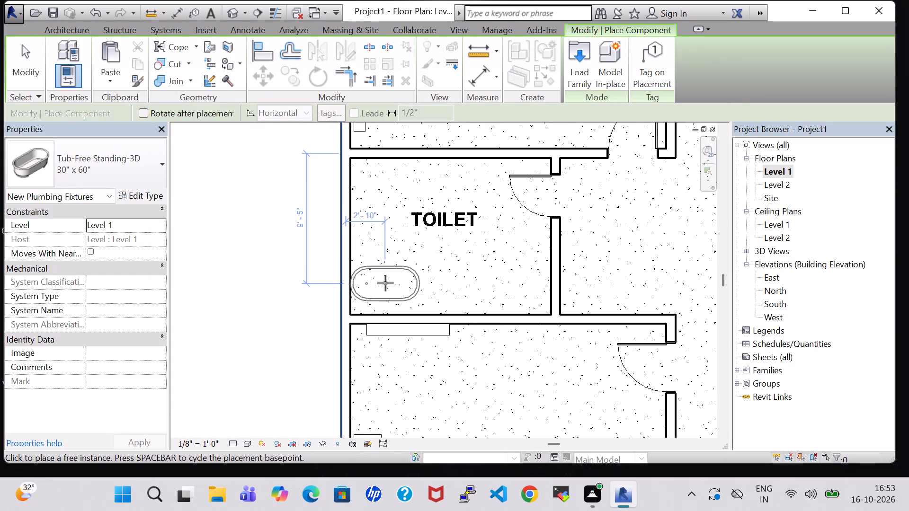
click(385, 283)
key(Escape)
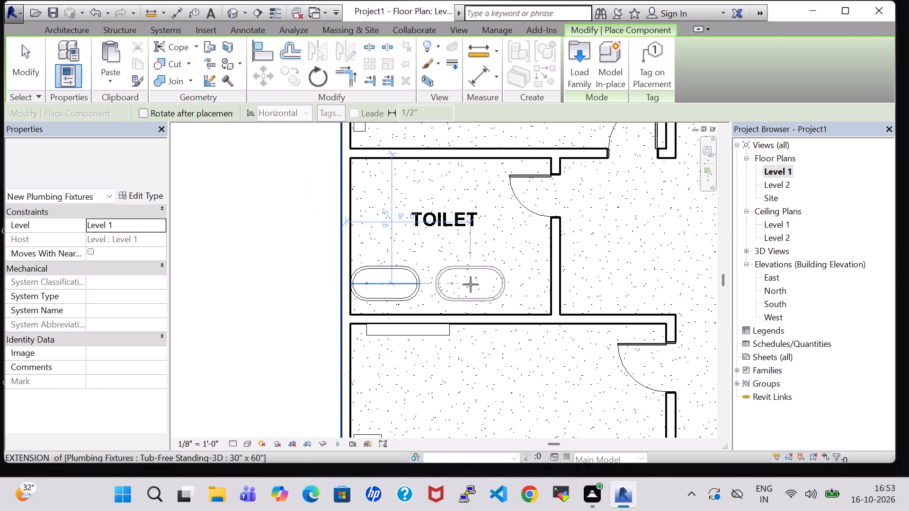
key(Escape)
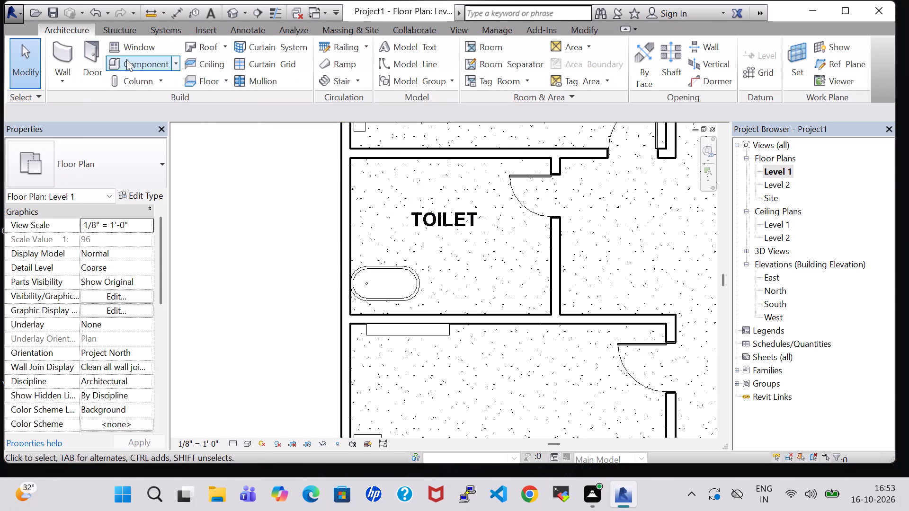
Load the Toilet-Domestic-3D family from the US Imperial library's Plumbing, Architectural, Fixtures, Water Closets folder for component placement.
click(126, 59)
click(586, 71)
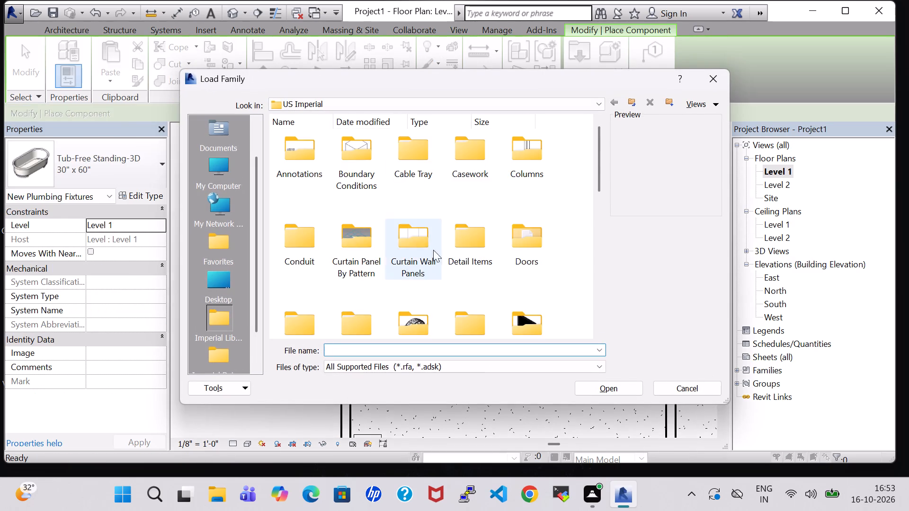
scroll(477, 271, down, 3)
scroll(420, 161, up, 1)
double_click(415, 229)
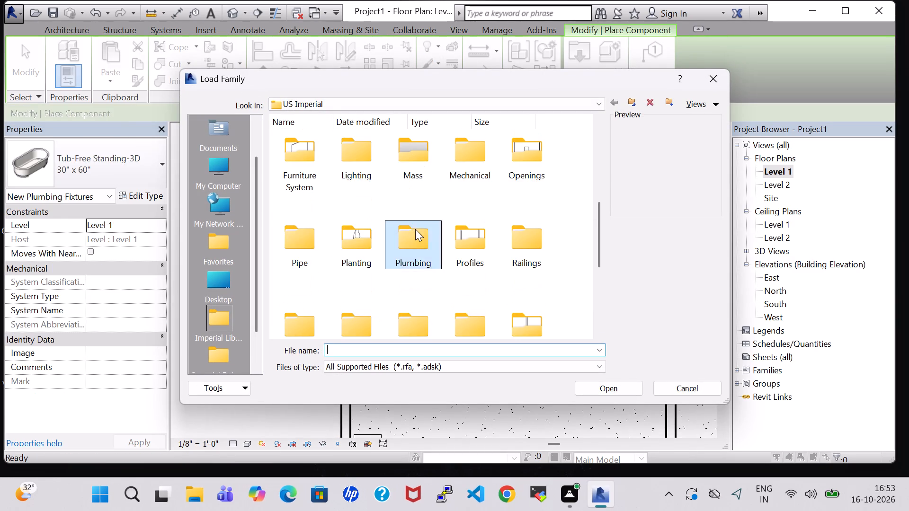
triple_click(316, 151)
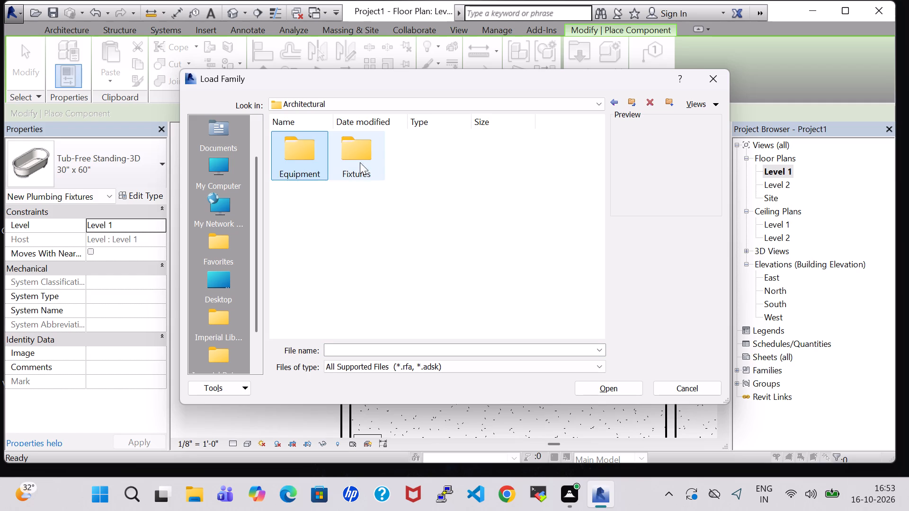
double_click(379, 163)
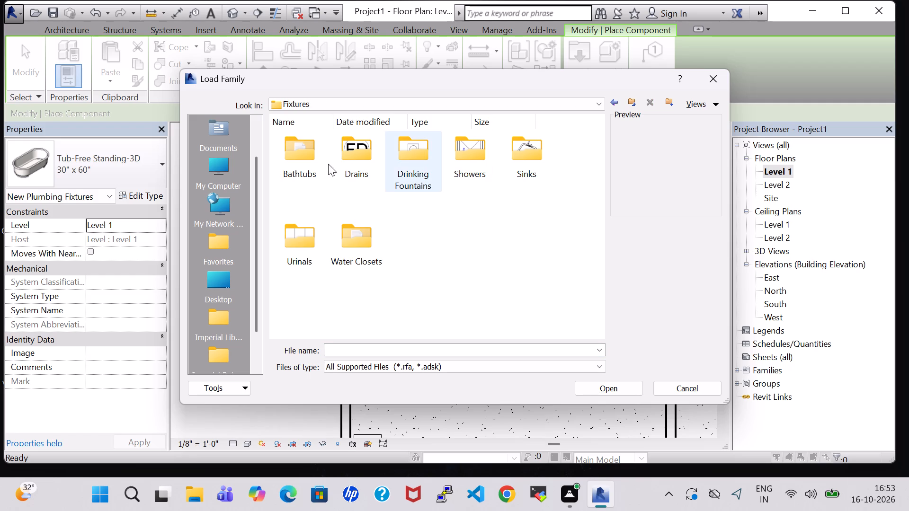
click(528, 162)
double_click(367, 228)
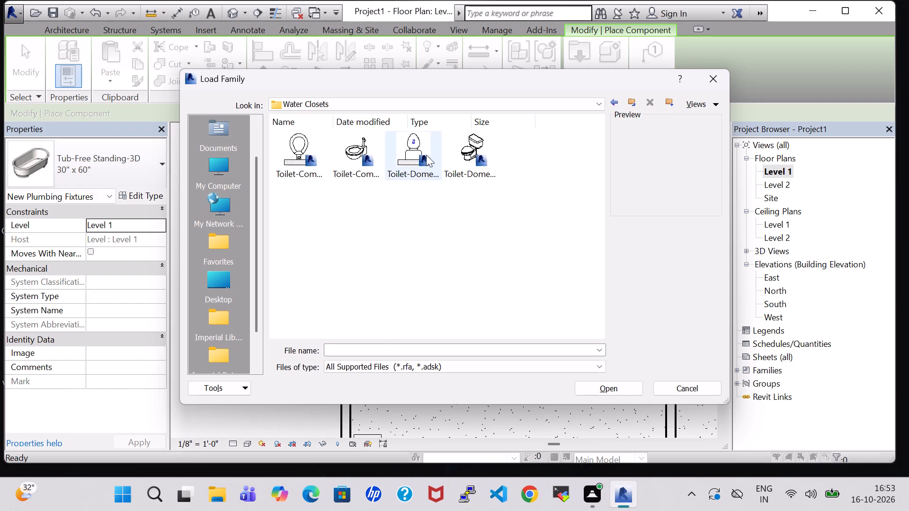
click(474, 151)
click(606, 391)
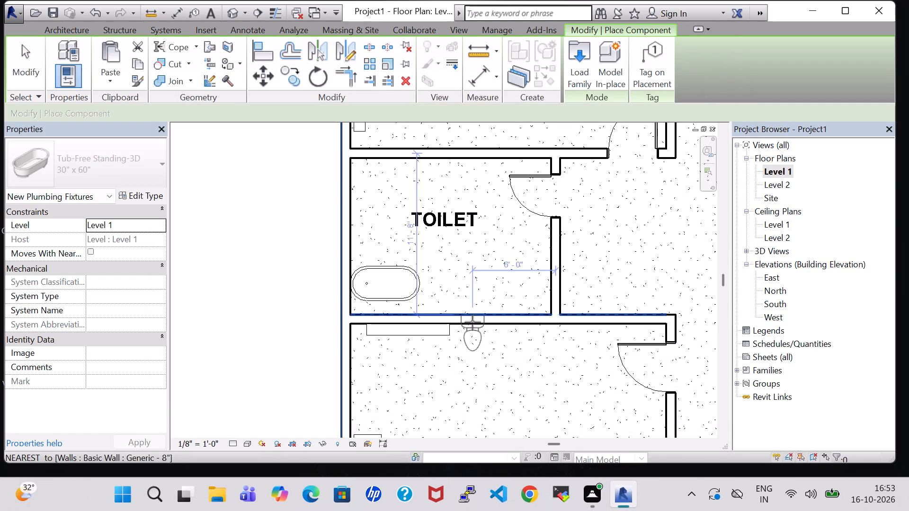
Place the domestic toilet against the toilet room's south wall, facing north, about 10' 10" from the west wall.
key(space)
key(space)
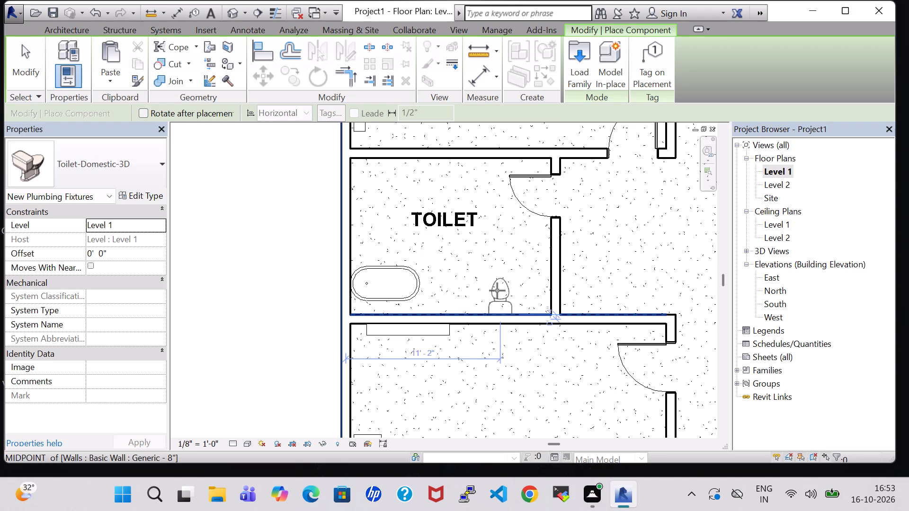
click(496, 291)
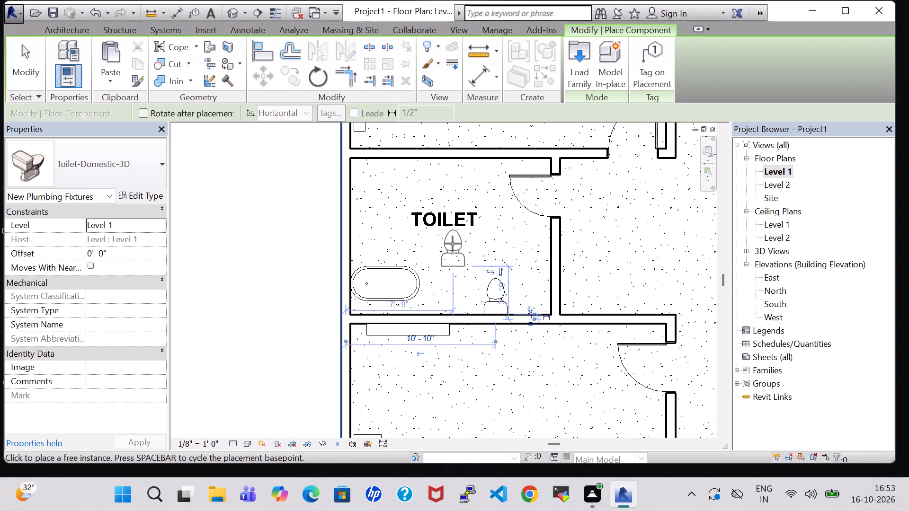
key(Escape)
key(Escape)
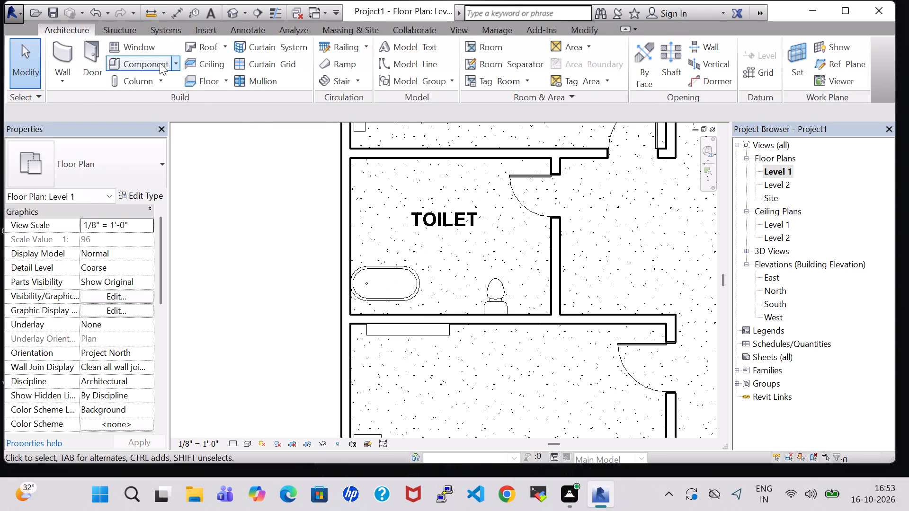
Load the Sink Vanity-Square family from the US Imperial library's Plumbing, Architectural, Fixtures, Sinks folder for component placement.
click(160, 63)
click(574, 70)
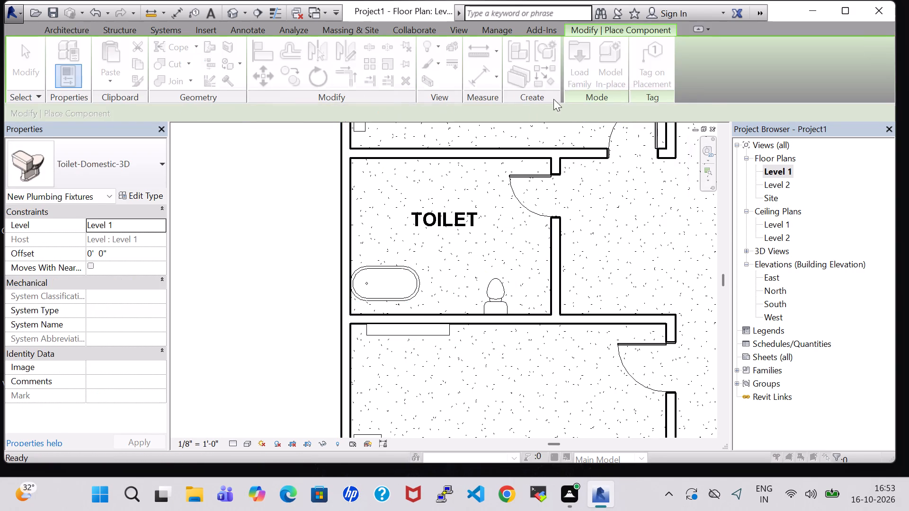
scroll(510, 255, down, 1)
scroll(524, 205, down, 3)
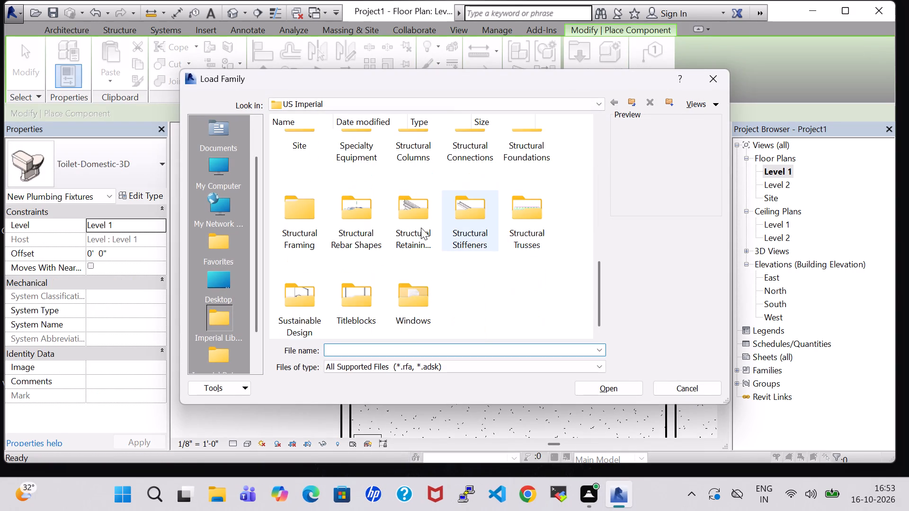
scroll(400, 228, up, 1)
double_click(405, 178)
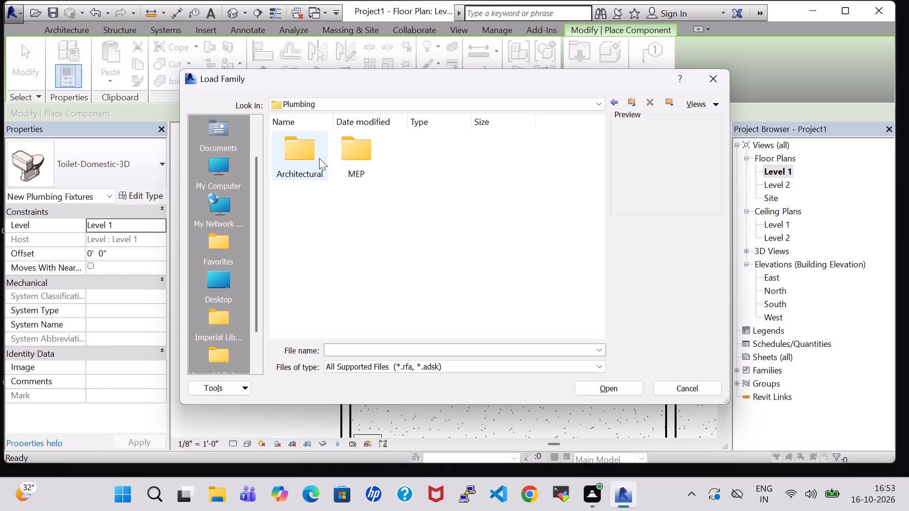
double_click(319, 158)
triple_click(342, 158)
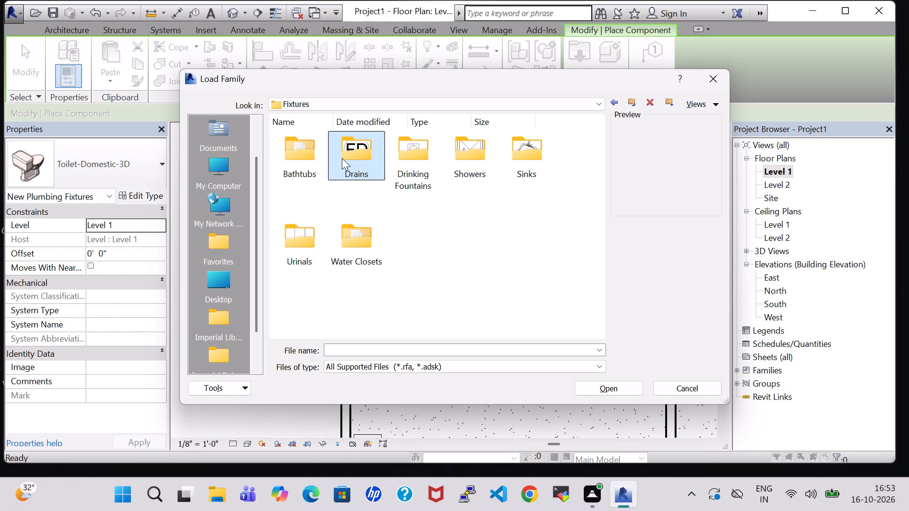
double_click(549, 156)
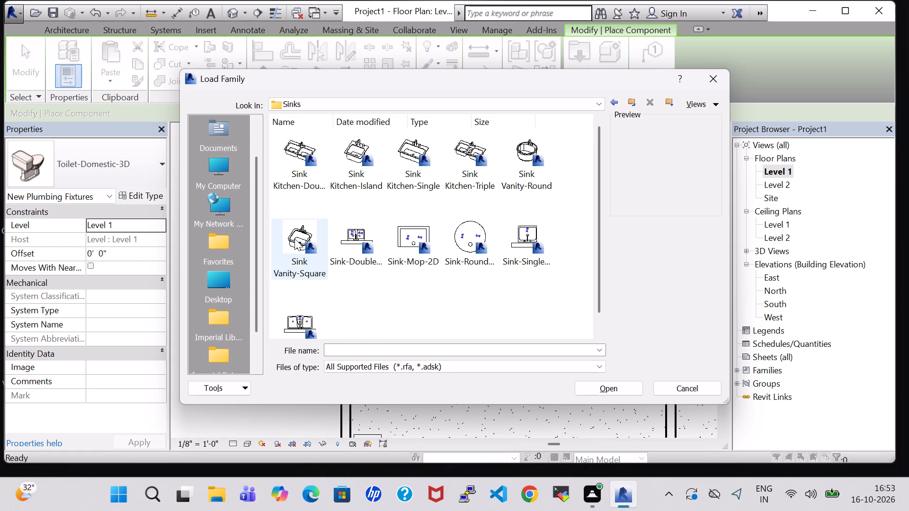
click(296, 239)
click(608, 388)
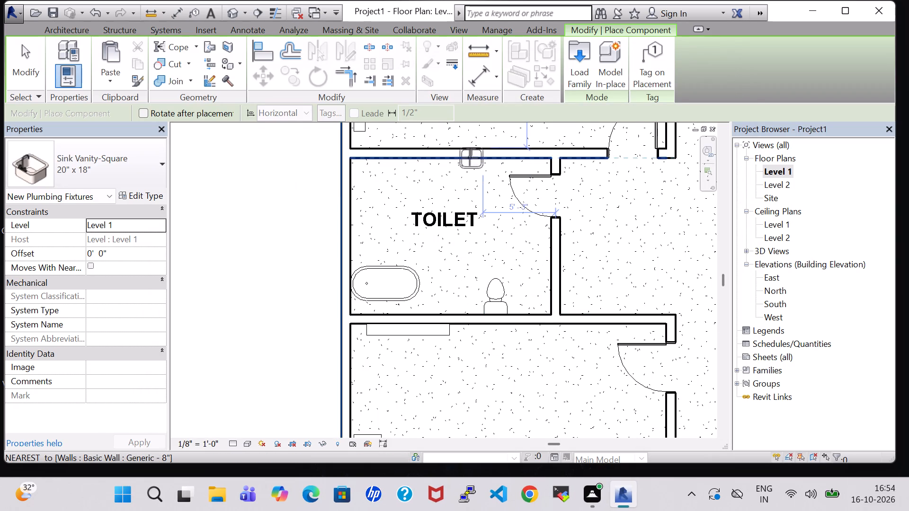
Place a 20" x 18" Sink Vanity-Square against the toilet room's north wall, about 5' 9" from the east wall.
click(465, 168)
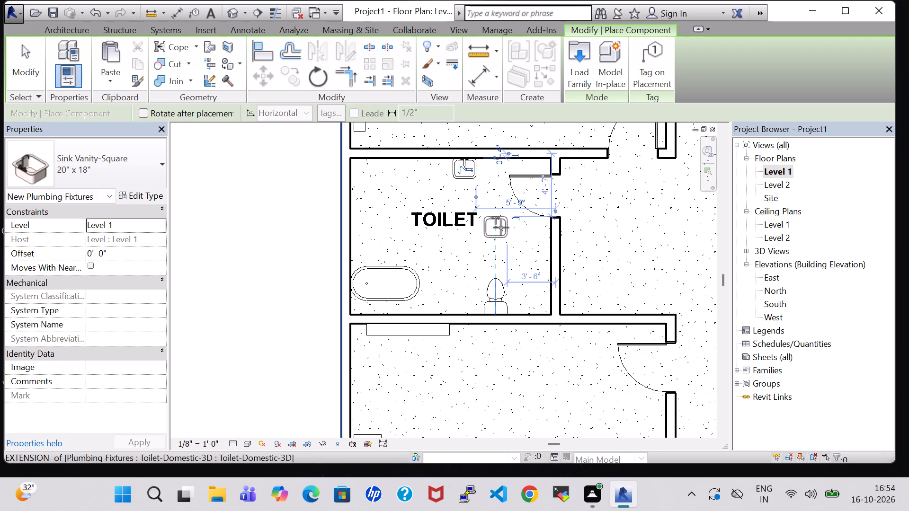
key(Escape)
key(Escape)
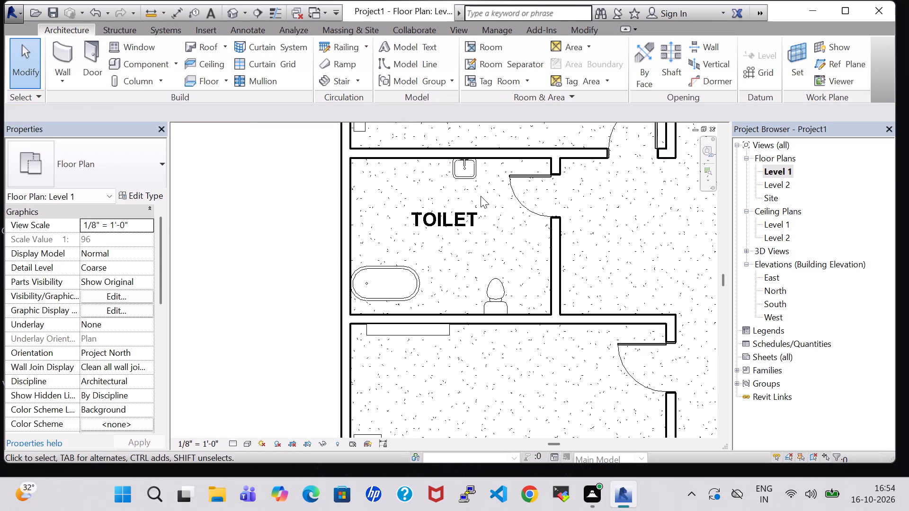
Set the free-standing bathtub type's width to 3' 6" and its height to 2' 6".
click(399, 266)
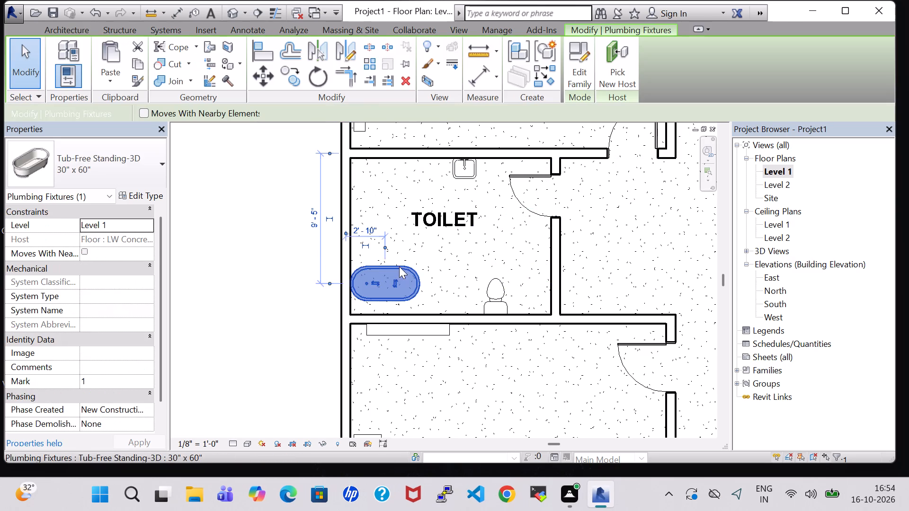
click(148, 167)
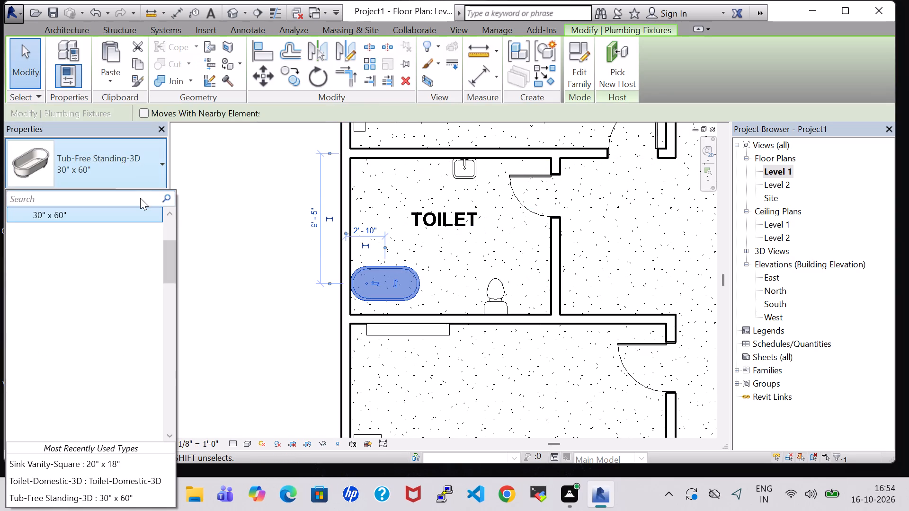
click(217, 159)
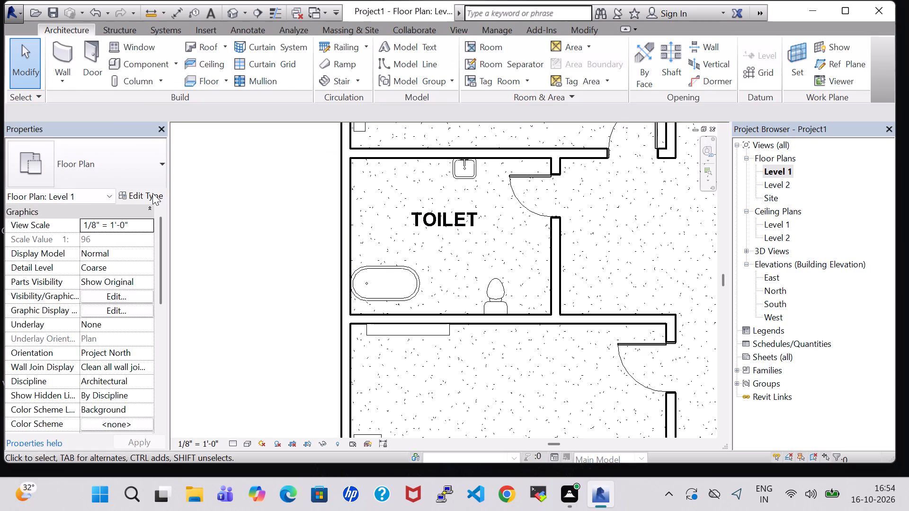
click(397, 263)
click(143, 197)
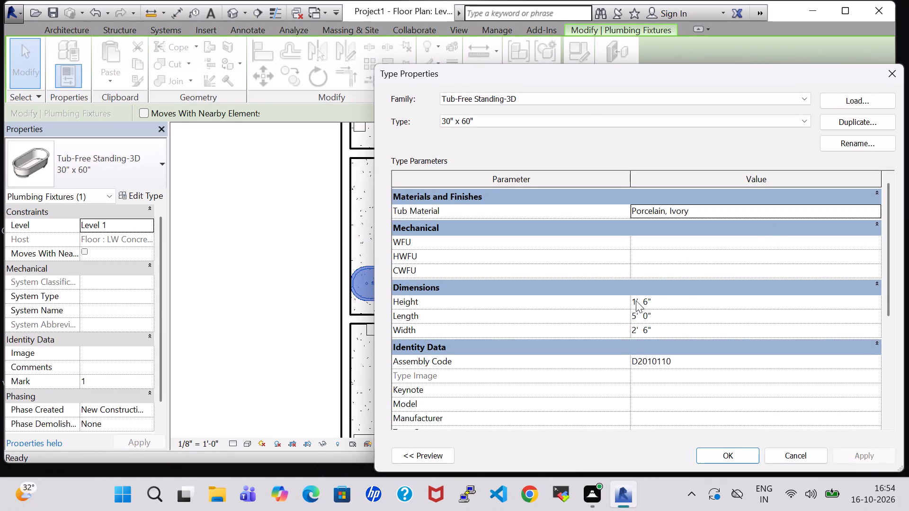
click(637, 329)
key(BackSpace)
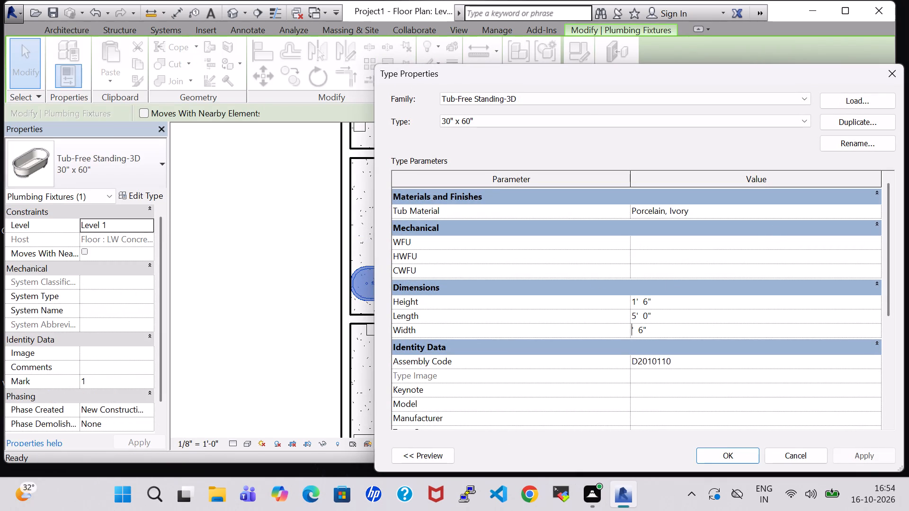
key(3)
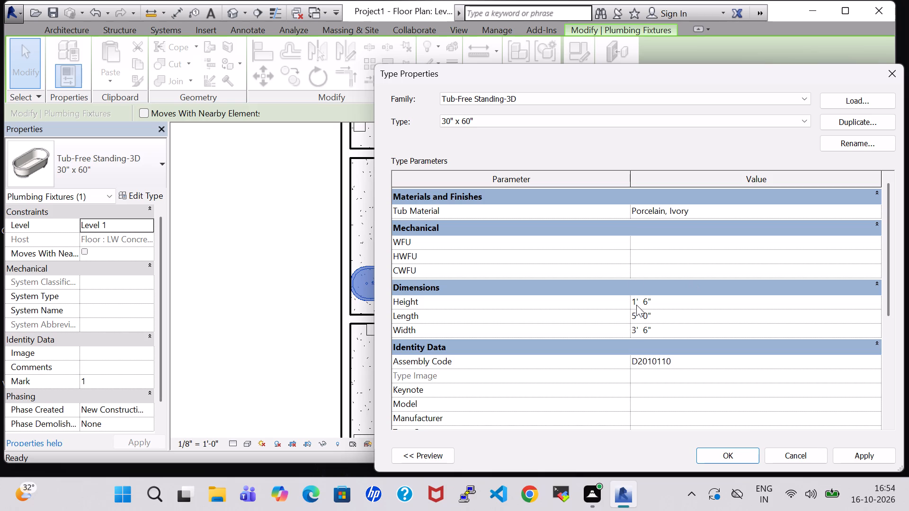
click(637, 301)
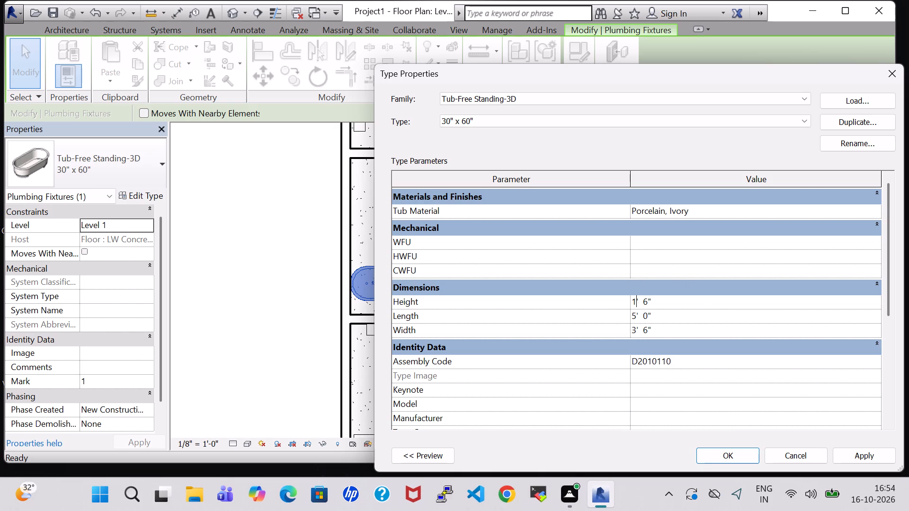
key(BackSpace)
key(2)
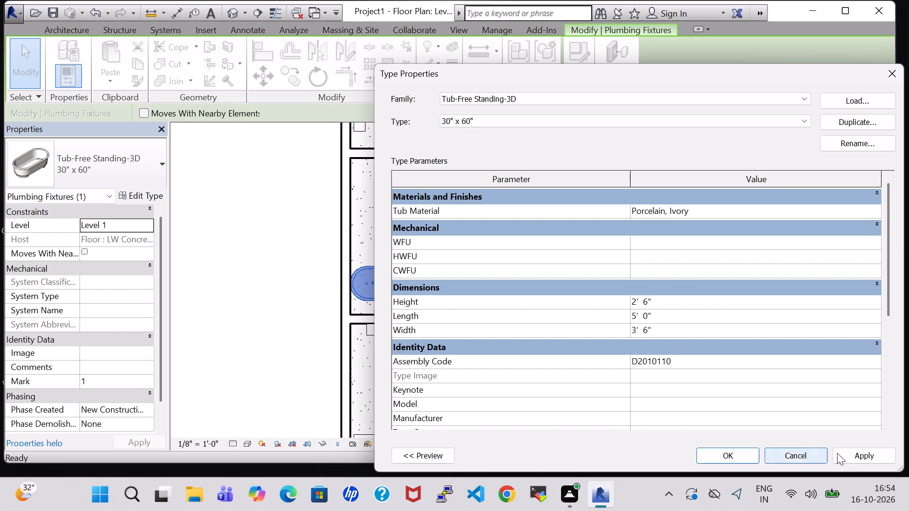
click(851, 455)
click(715, 455)
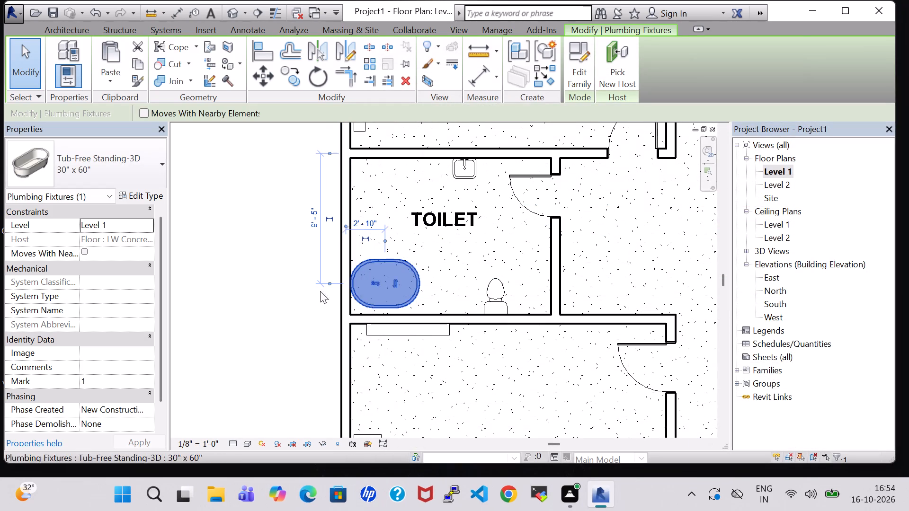
Set the free-standing bathtub type's length to 7' 0".
click(137, 198)
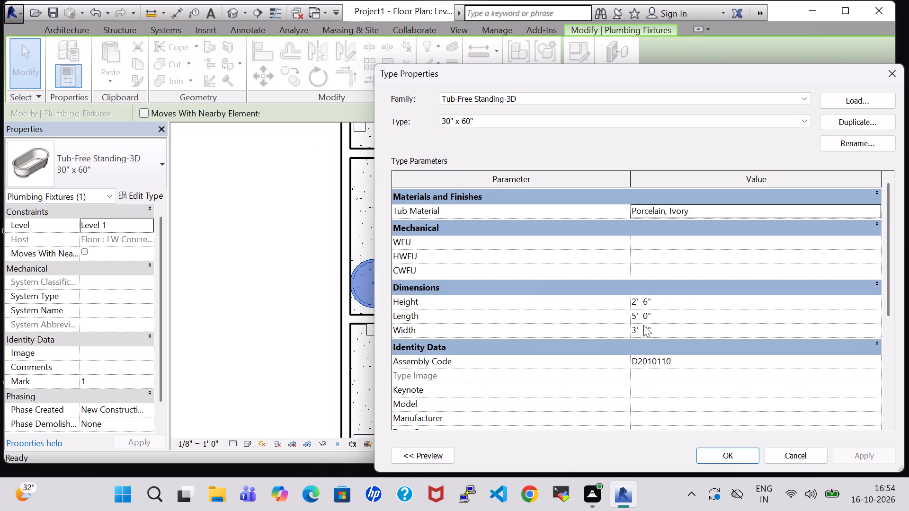
click(637, 317)
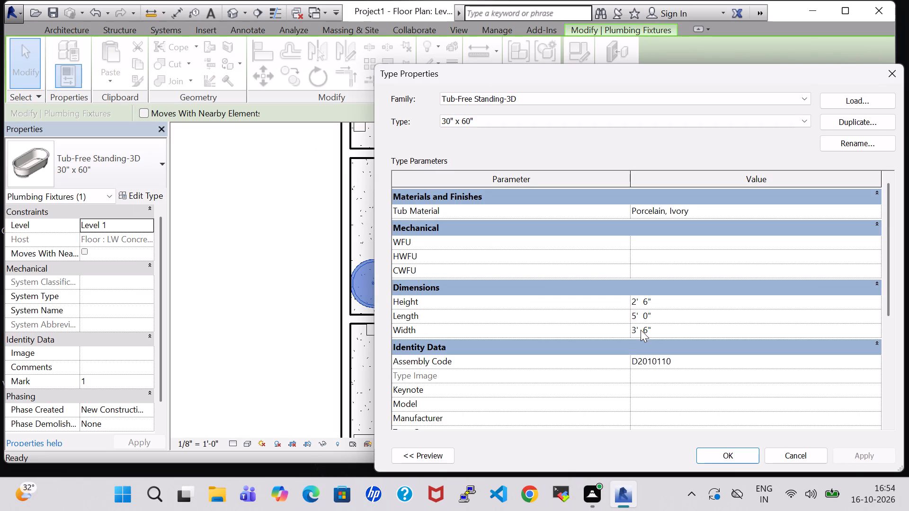
key(BackSpace)
key(7)
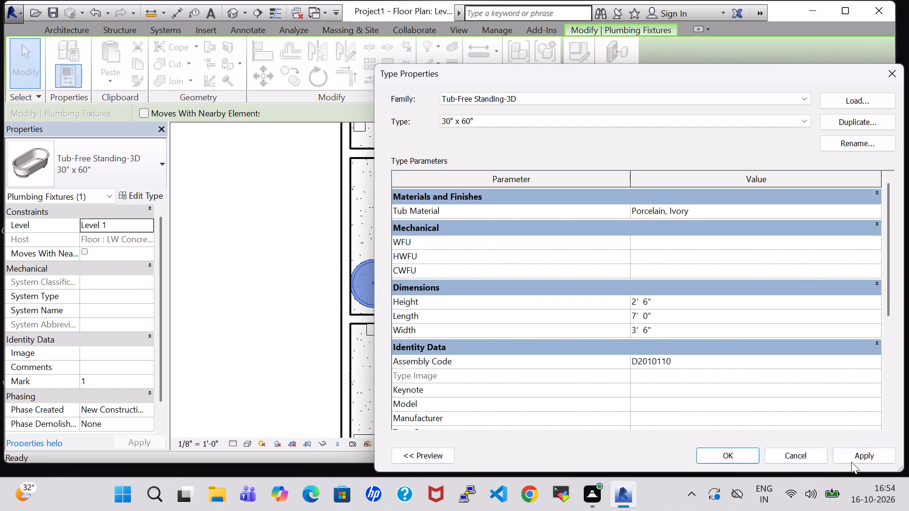
click(850, 456)
click(749, 453)
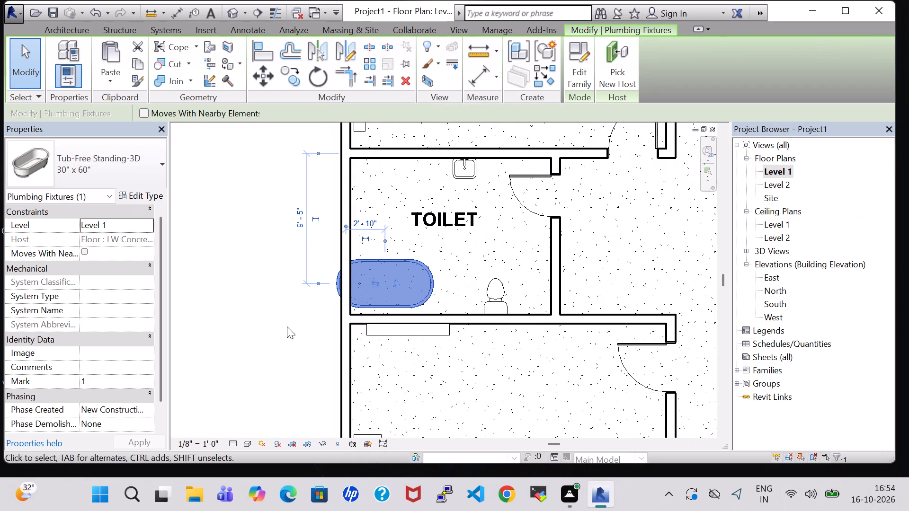
Nudge the enlarged bathtub east and slightly north so it sits just inside the toilet room's west wall, about 9' 2" from the north wall.
key(Right)
key(Right)
key(Right)
key(Right)
key(Right)
key(Up)
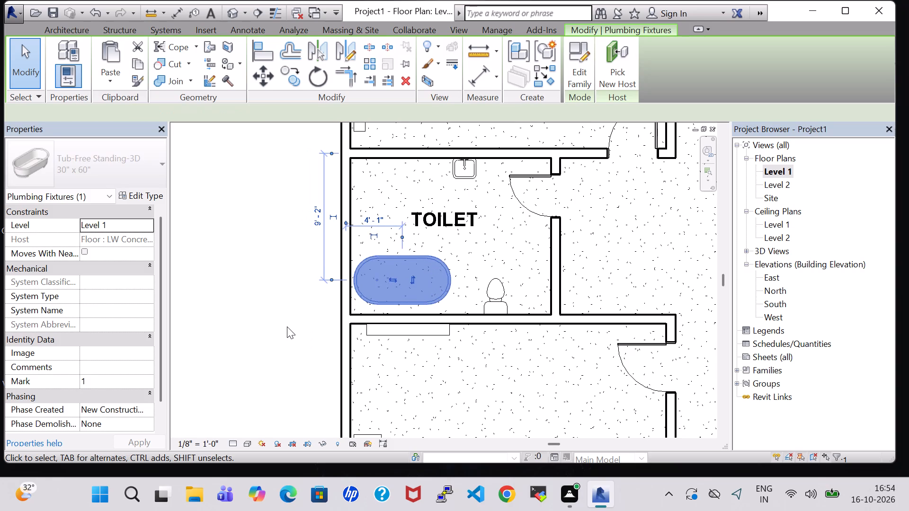
key(Left)
click(286, 326)
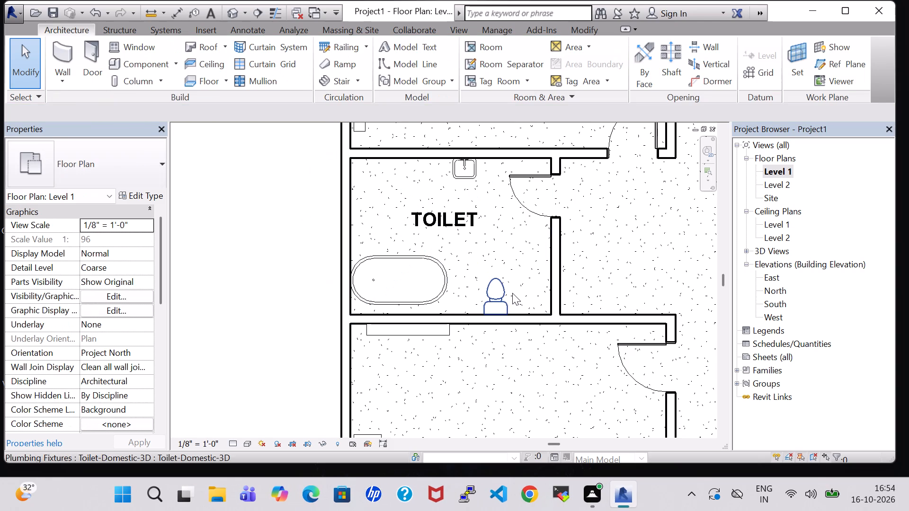
Set the vanity sink's offset from Level 1 to 2' 0".
click(466, 167)
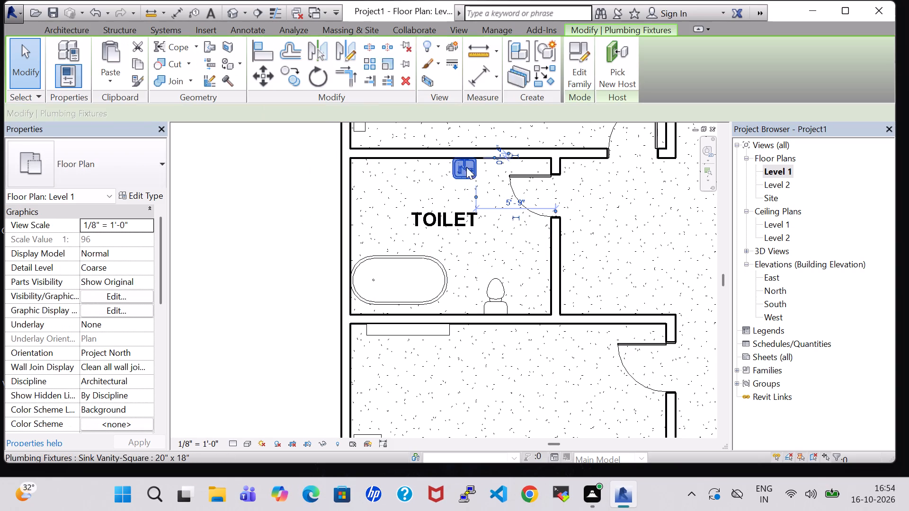
click(85, 250)
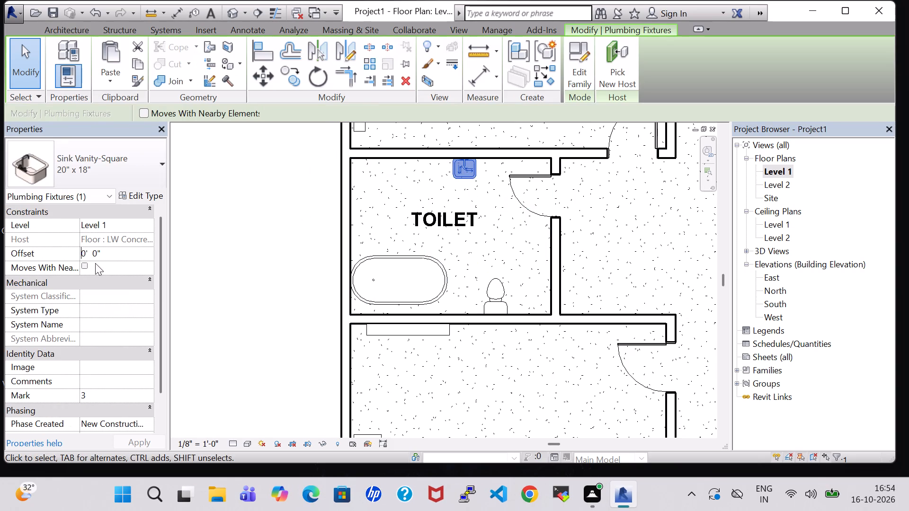
key(Right)
key(BackSpace)
key(2)
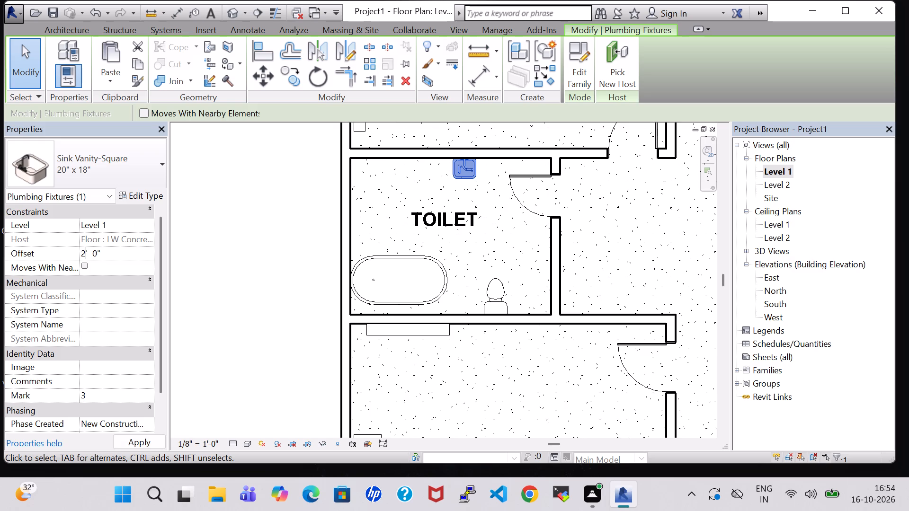
key(Return)
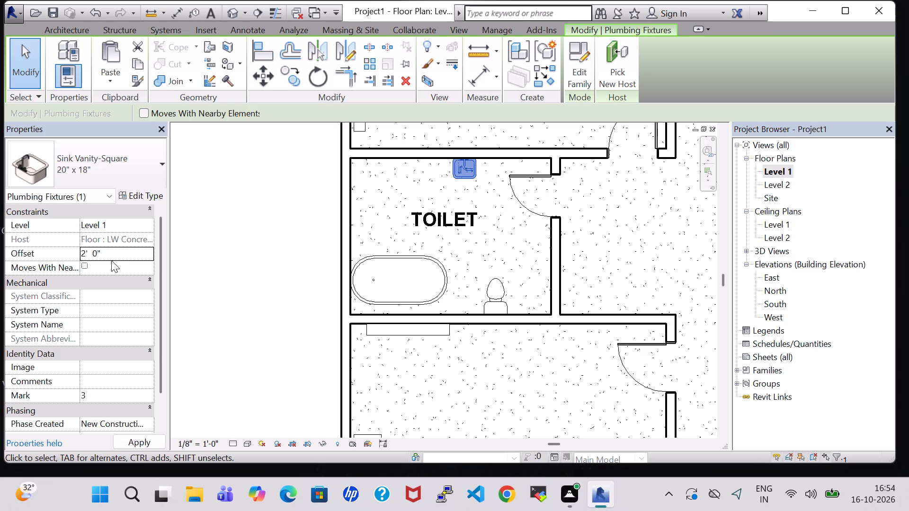
Start loading a component family and examine the US Imperial library's Plumbing, Architectural, Fixtures folder and its Urinals subfolder for further fixtures.
click(52, 31)
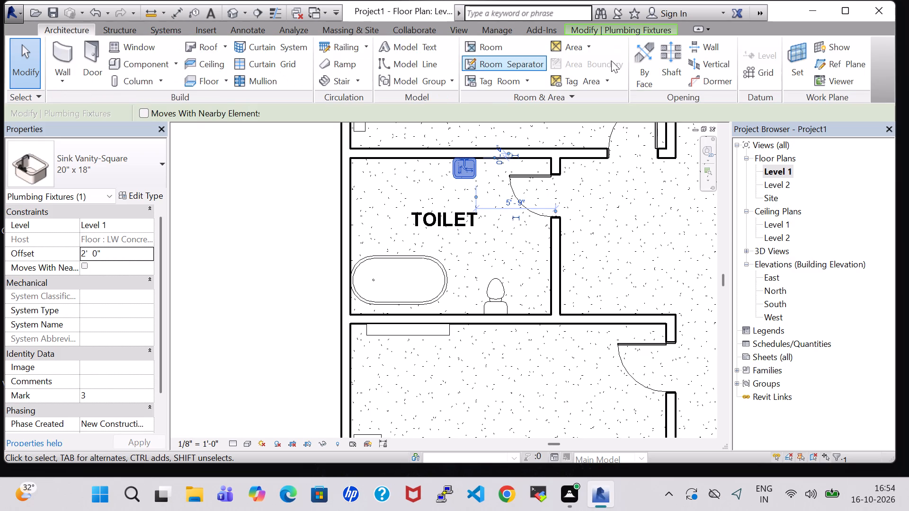
click(153, 60)
click(580, 60)
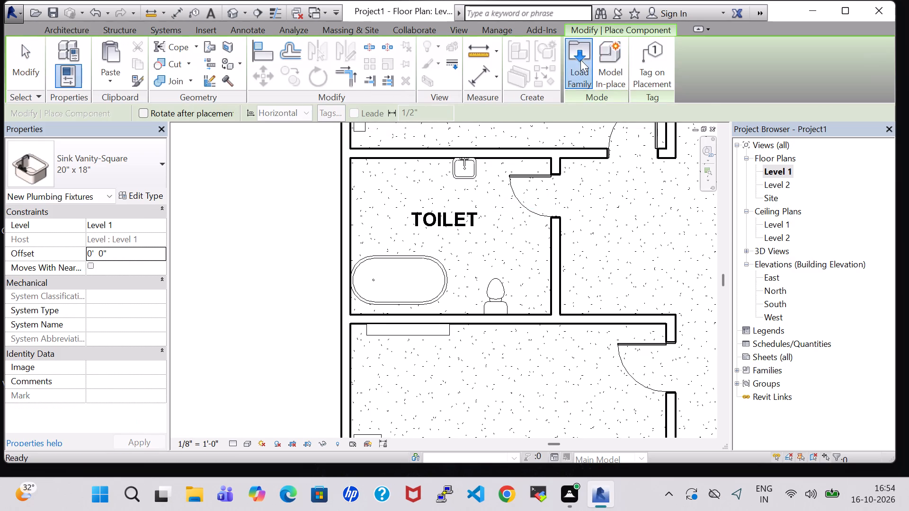
scroll(486, 185, down, 3)
scroll(423, 190, up, 1)
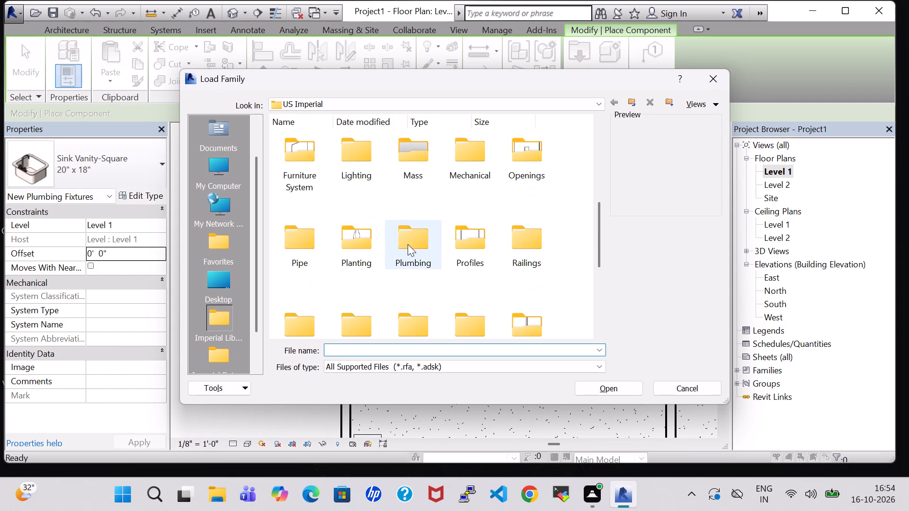
double_click(408, 244)
double_click(292, 158)
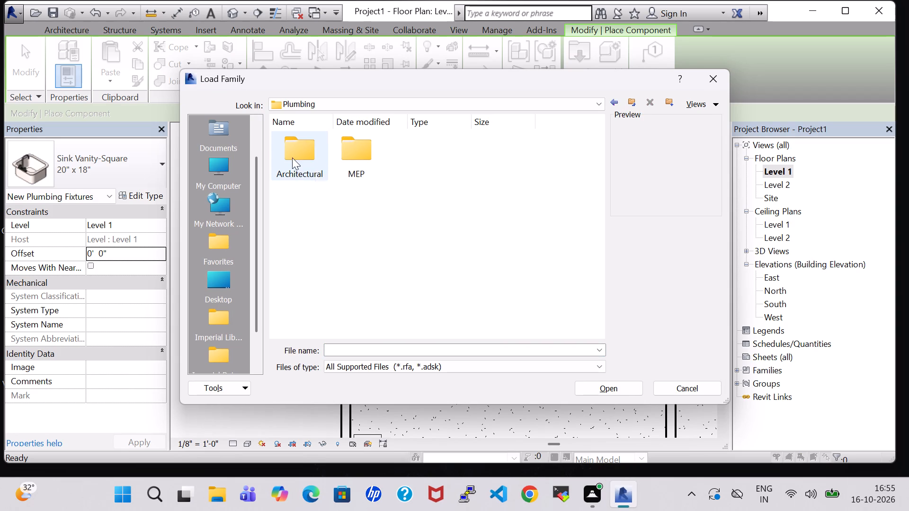
double_click(354, 157)
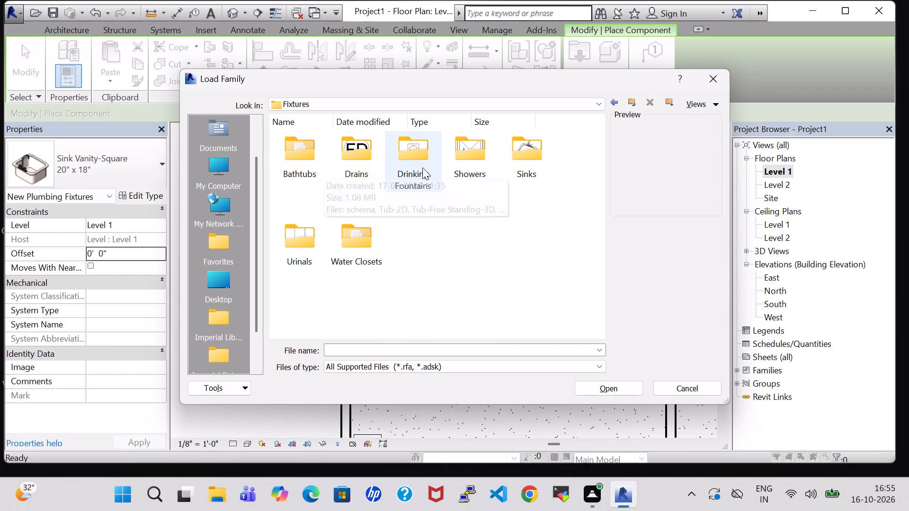
double_click(304, 239)
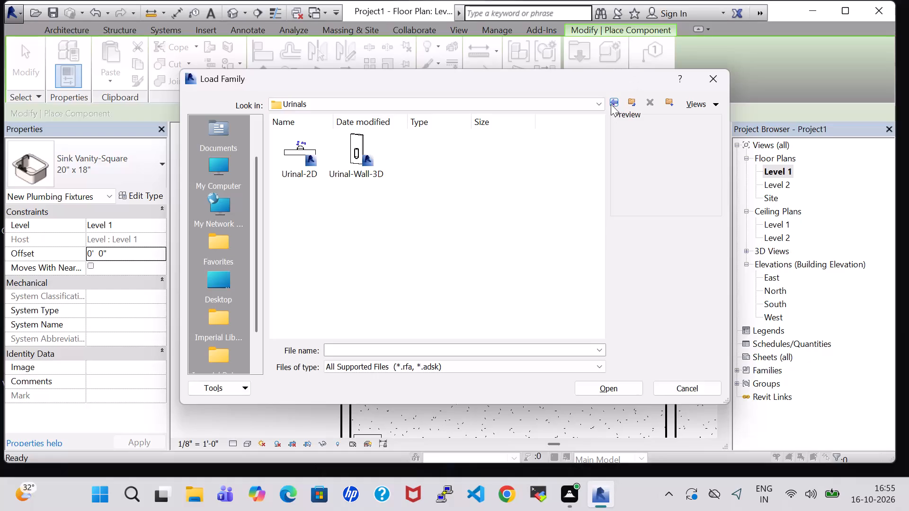
click(611, 104)
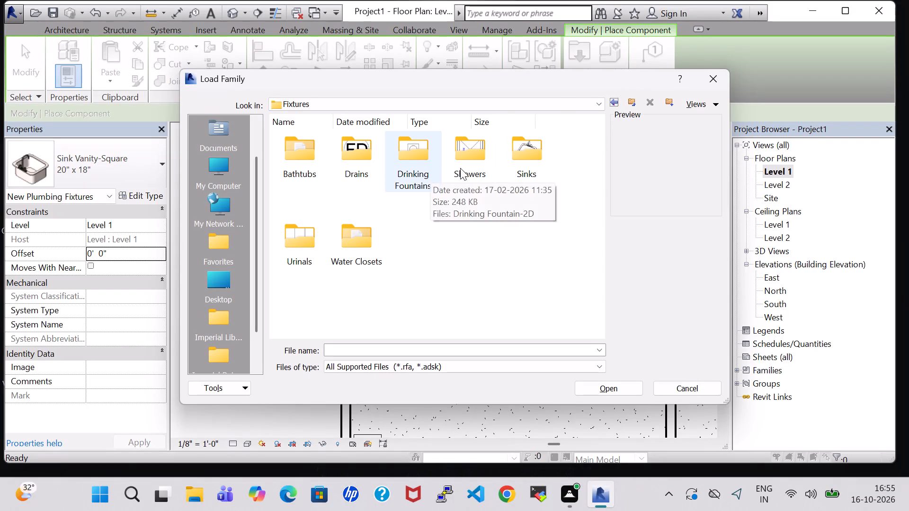
click(612, 103)
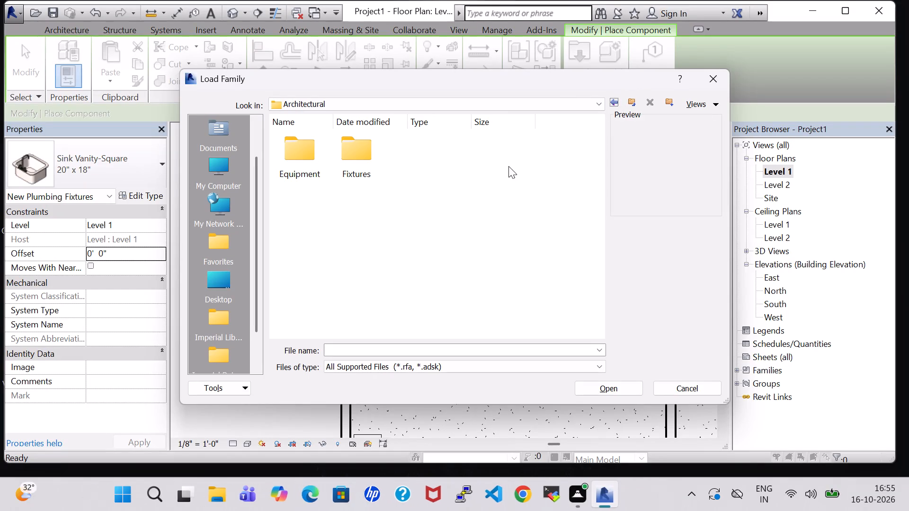
click(614, 104)
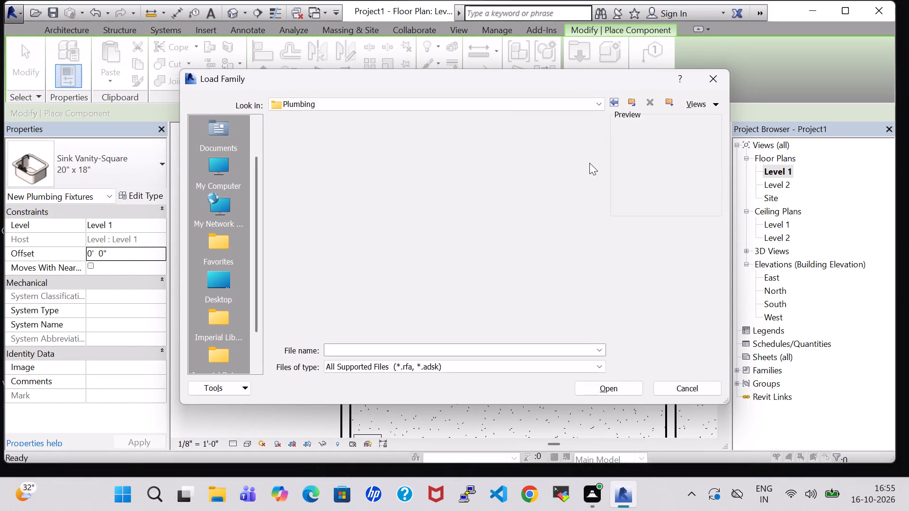
click(614, 98)
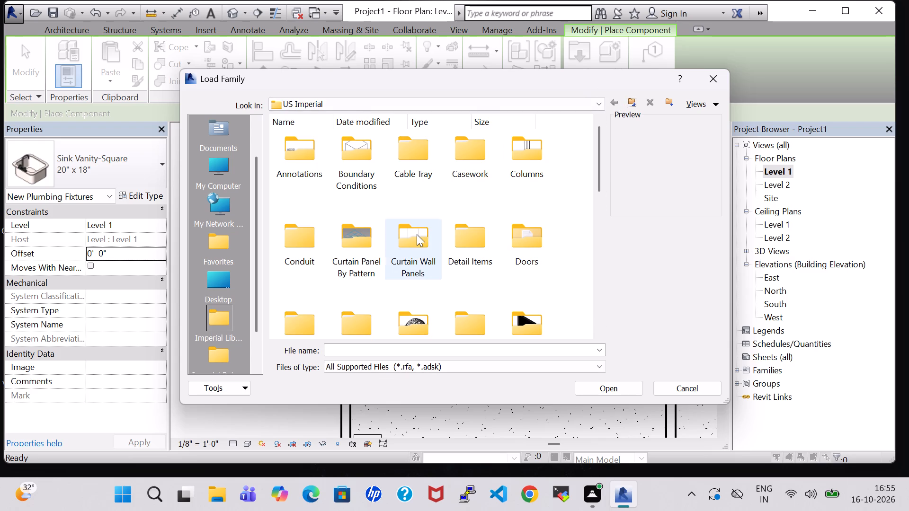
Load the Trash Can family from the US Imperial library's site Accessories folder for component placement.
scroll(434, 247, down, 3)
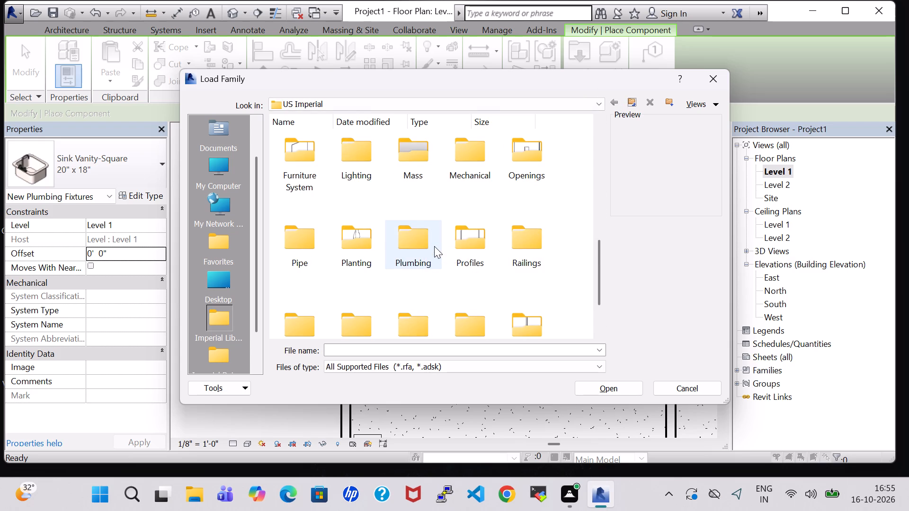
double_click(319, 202)
double_click(312, 163)
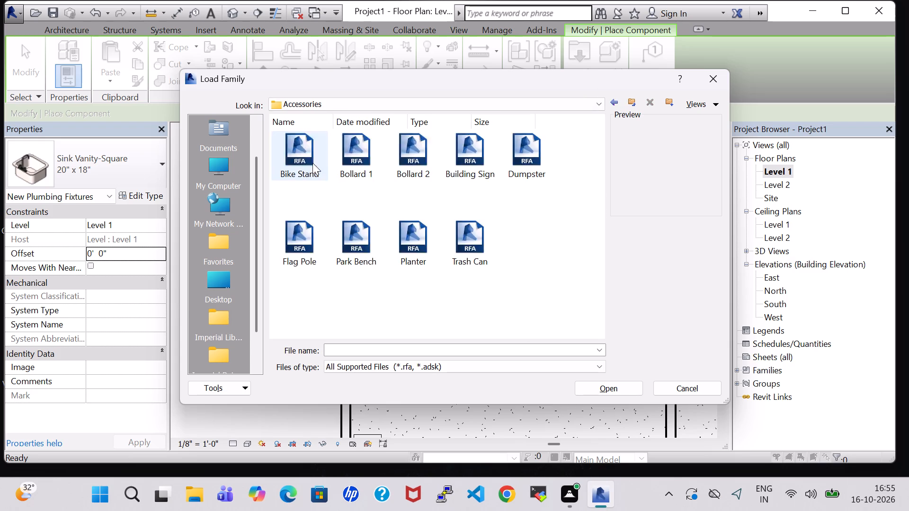
click(483, 243)
click(596, 395)
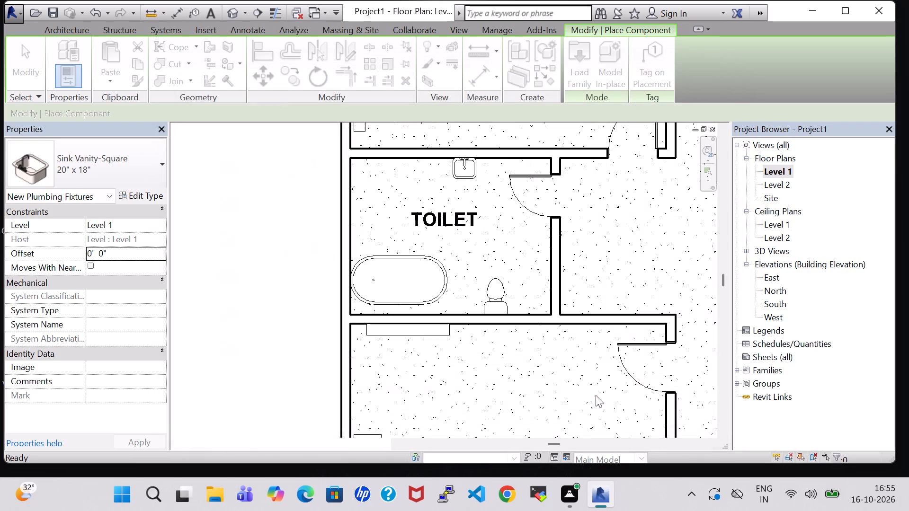
Place a trash can west of the vanity sink in the toilet room, about 1' 5" from the north wall.
scroll(439, 230, up, 1)
scroll(414, 174, up, 2)
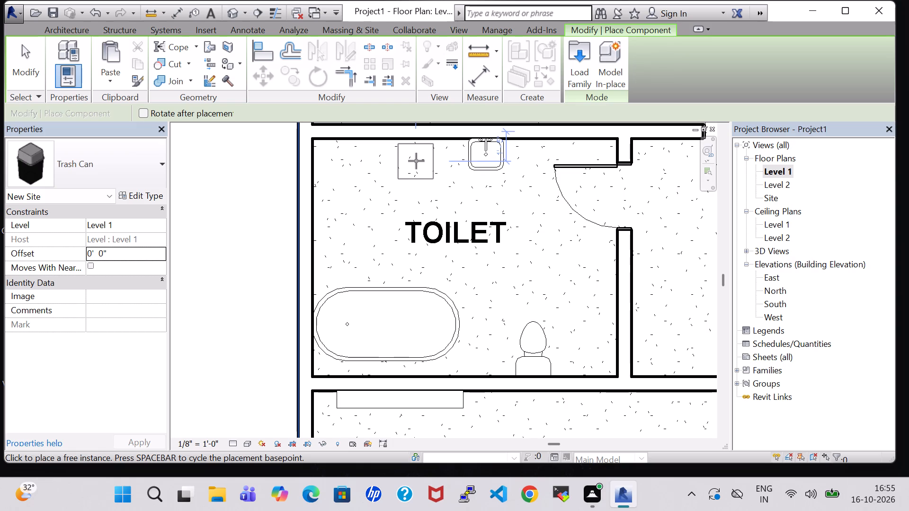
click(416, 161)
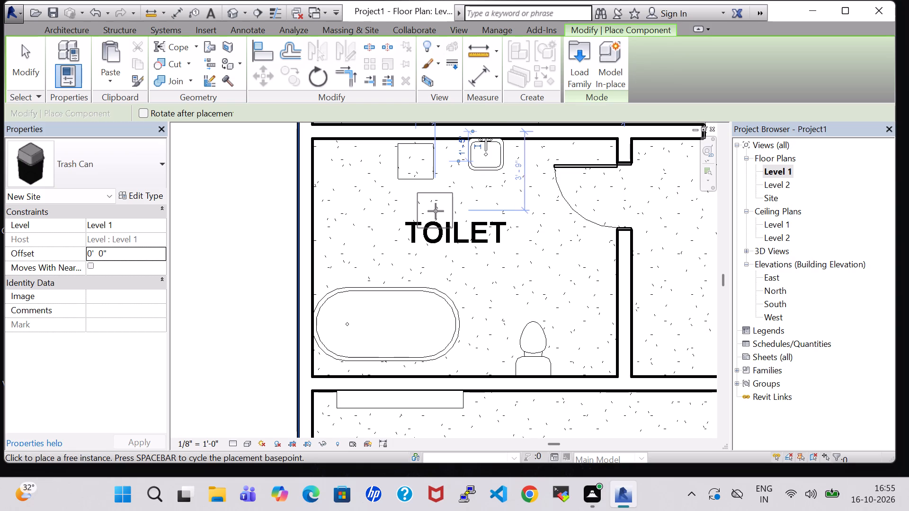
key(Escape)
key(Escape)
Nudge the trash can beside the vanity sink slightly north toward the toilet room's north wall.
click(428, 180)
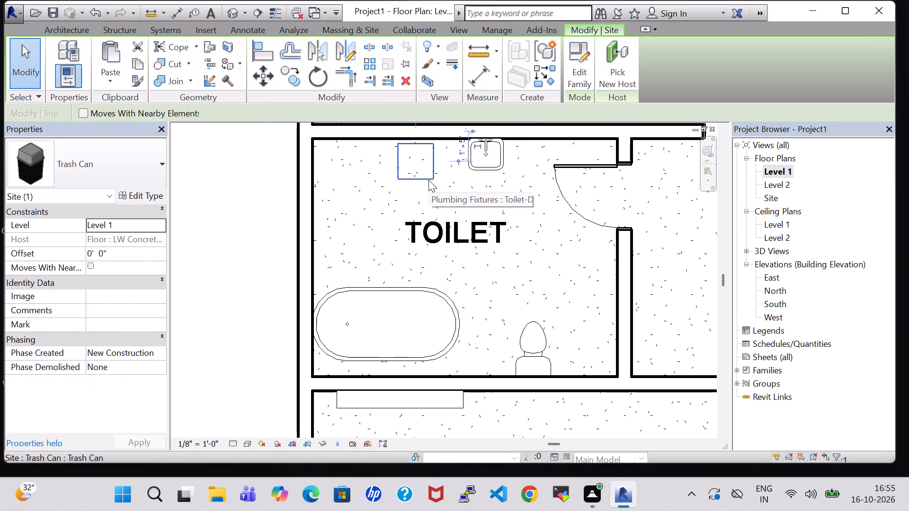
key(Up)
click(181, 206)
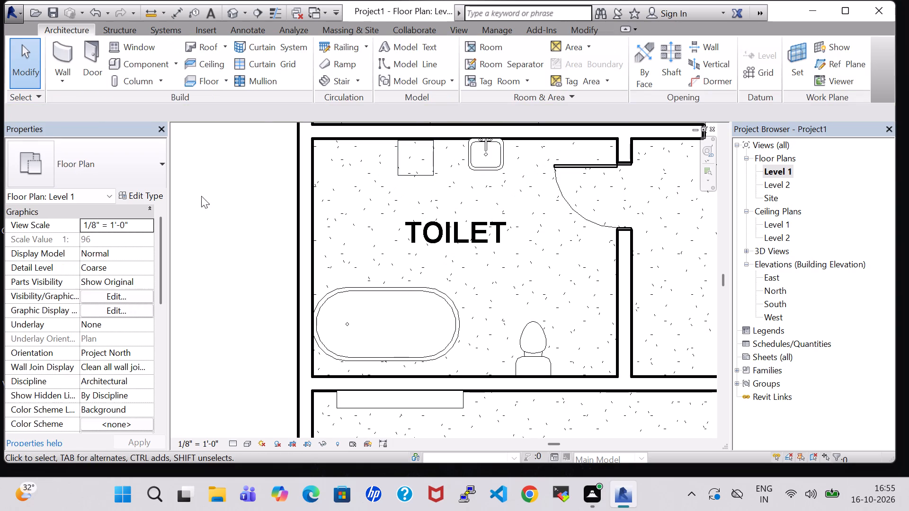
Examine the furnished toilet and the surrounding rooms in the 3D view and the Level 1 floor plan.
click(233, 16)
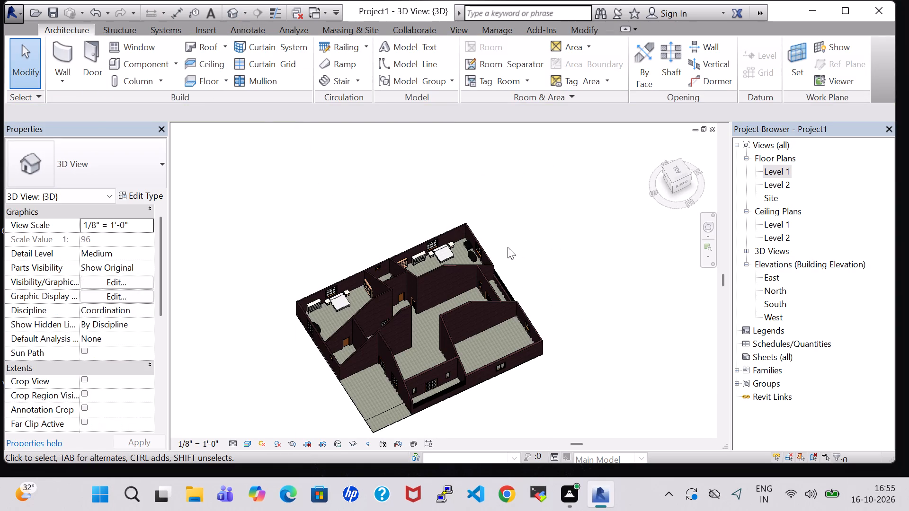
shift+middle_drag(520, 229, 544, 305)
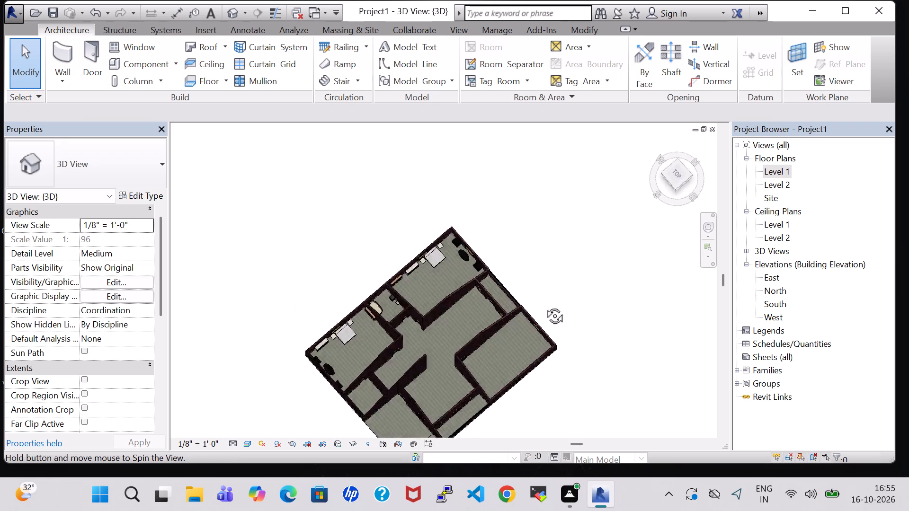
shift+middle_drag(544, 305, 584, 335)
scroll(453, 379, up, 10)
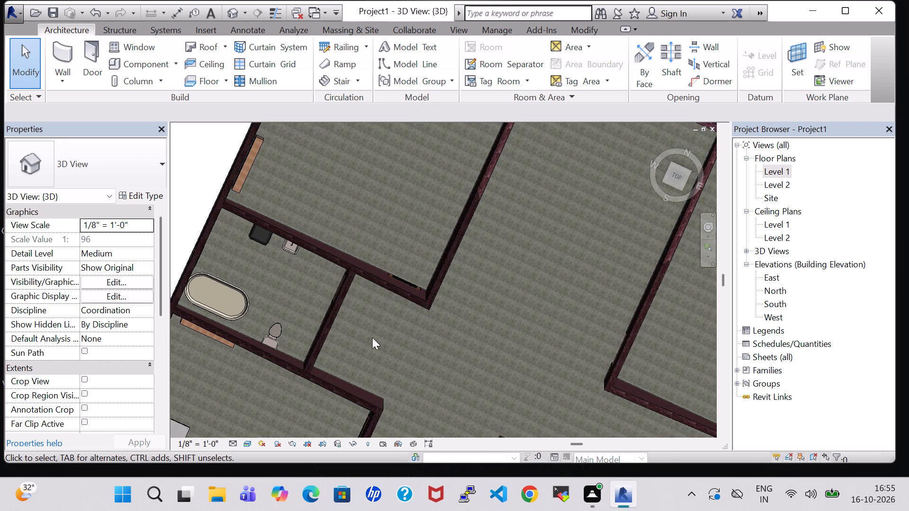
middle_drag(372, 337, 549, 342)
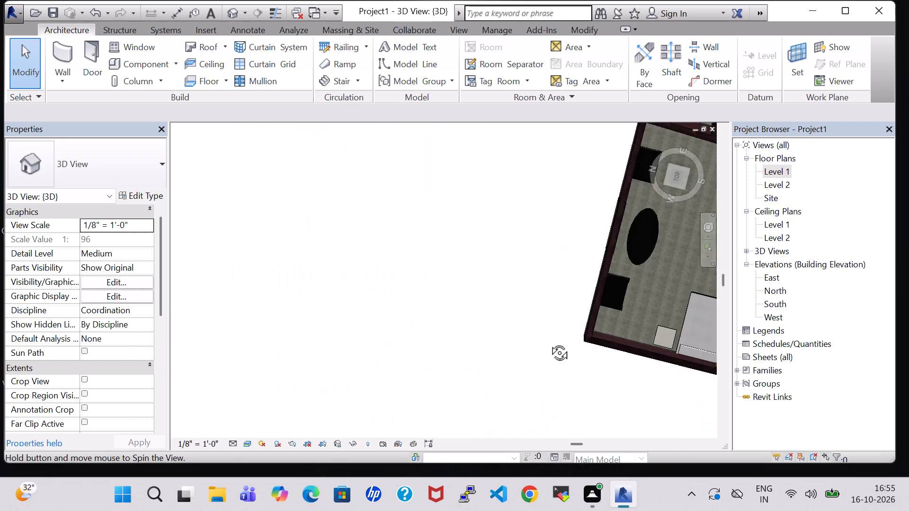
middle_drag(549, 342, 365, 301)
shift+middle_drag(452, 295, 480, 303)
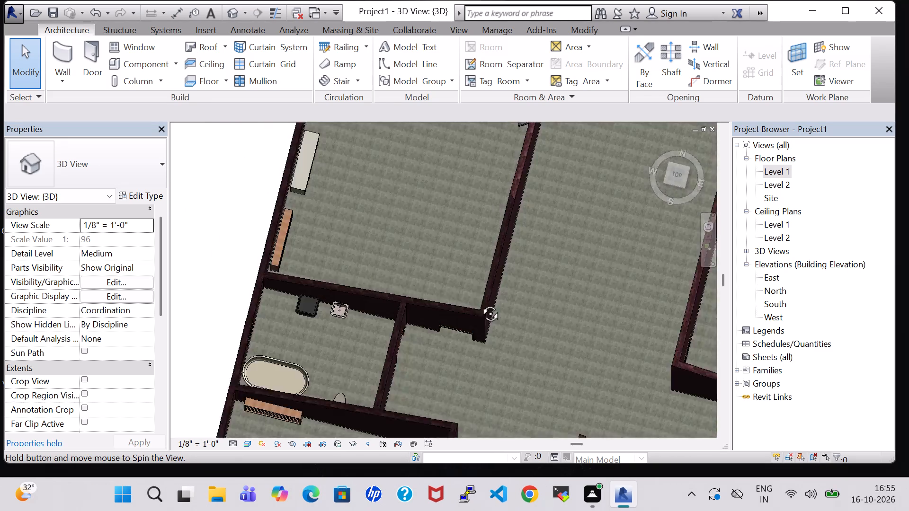
shift+middle_drag(480, 303, 490, 286)
double_click(784, 165)
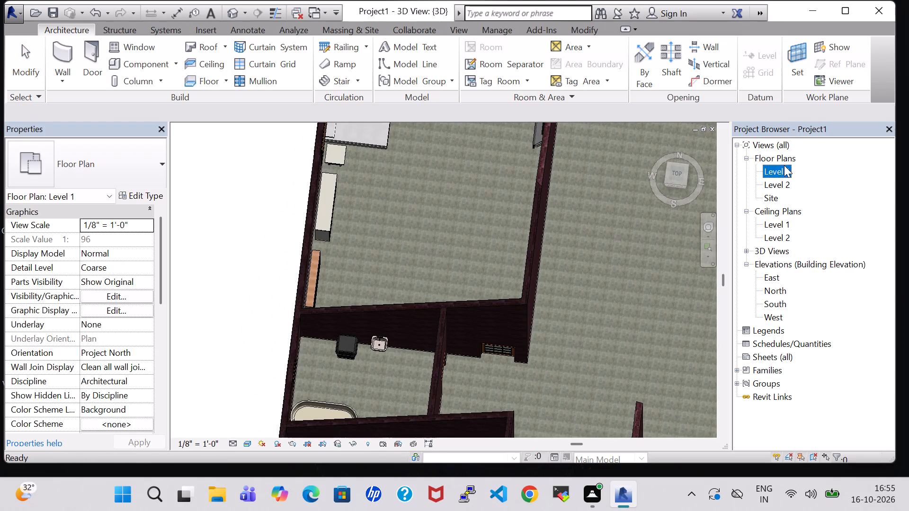
scroll(515, 291, down, 3)
middle_drag(515, 291, 376, 265)
scroll(376, 265, down, 2)
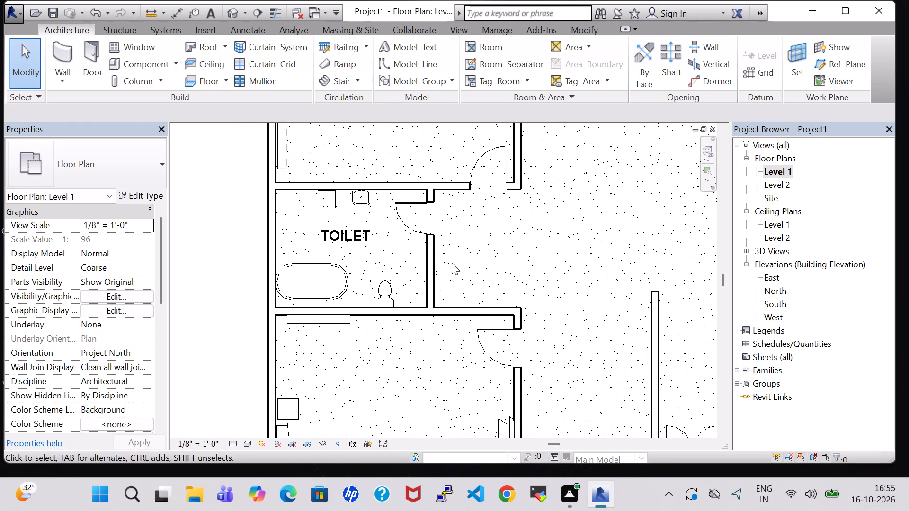
scroll(511, 257, down, 3)
middle_drag(511, 257, 429, 255)
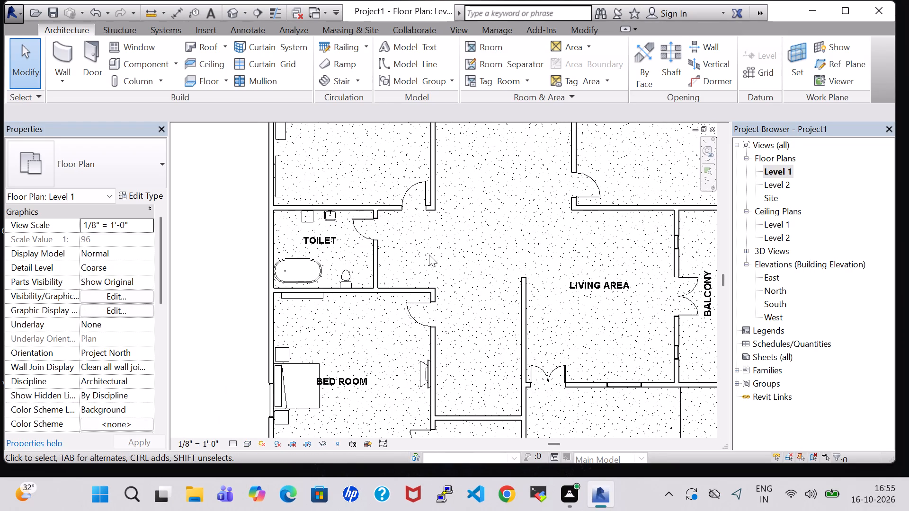
click(237, 10)
middle_drag(535, 379, 589, 335)
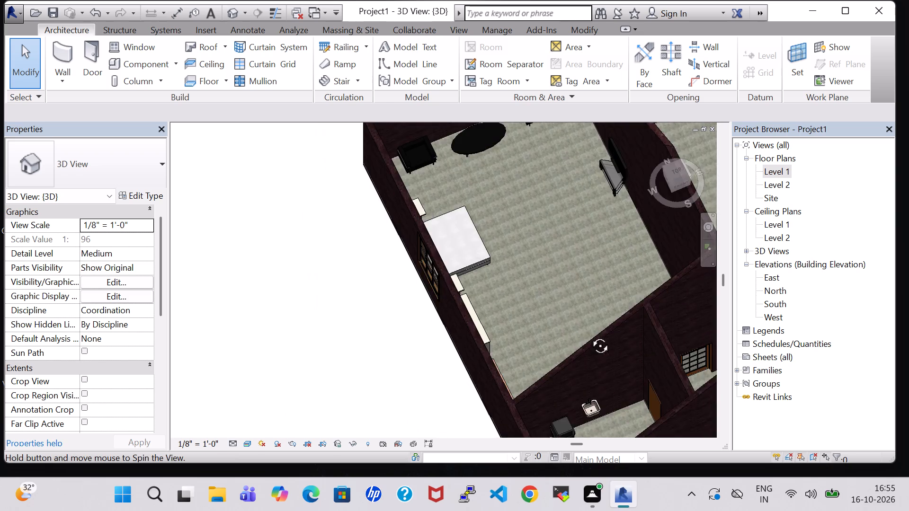
middle_drag(589, 335, 529, 273)
scroll(535, 238, down, 3)
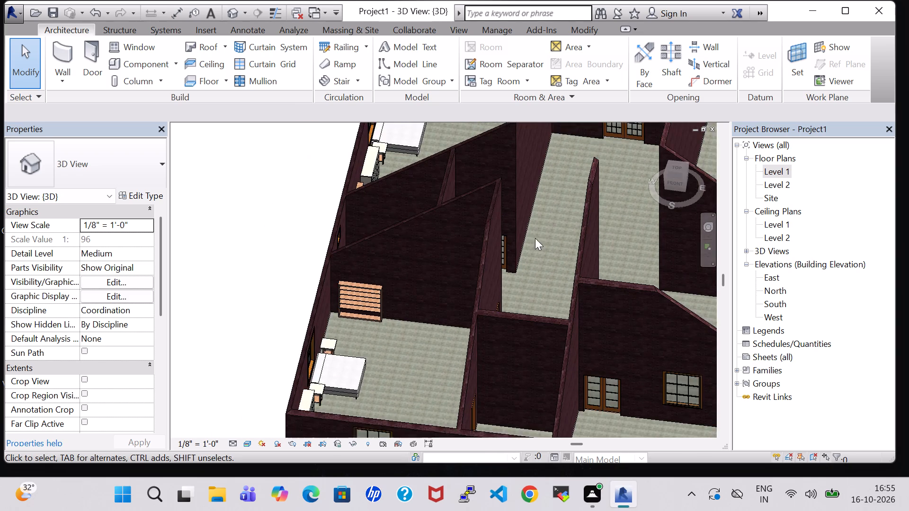
On the Level 1 plan, place a trash can against the southern toilet's west wall, about 11' 10" from the east wall.
double_click(779, 168)
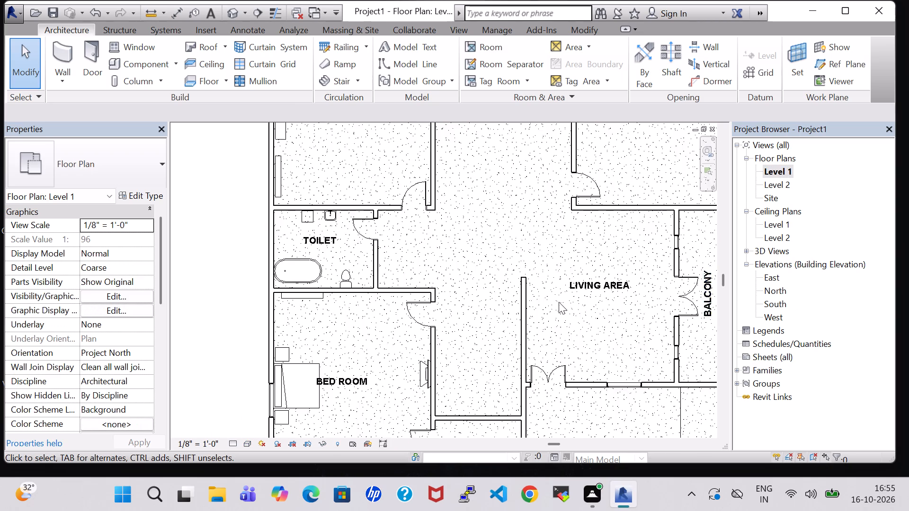
scroll(559, 302, down, 3)
middle_drag(499, 287, 431, 288)
scroll(431, 288, down, 1)
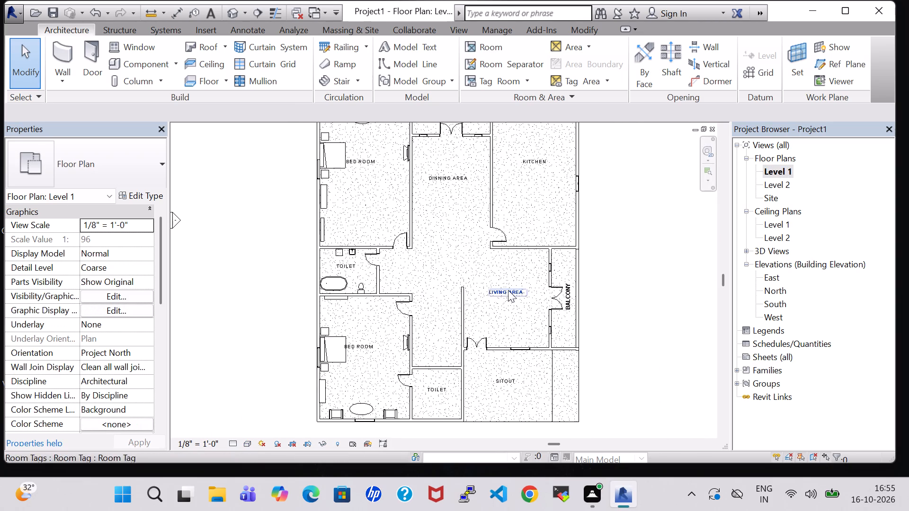
middle_drag(620, 319, 584, 299)
click(117, 65)
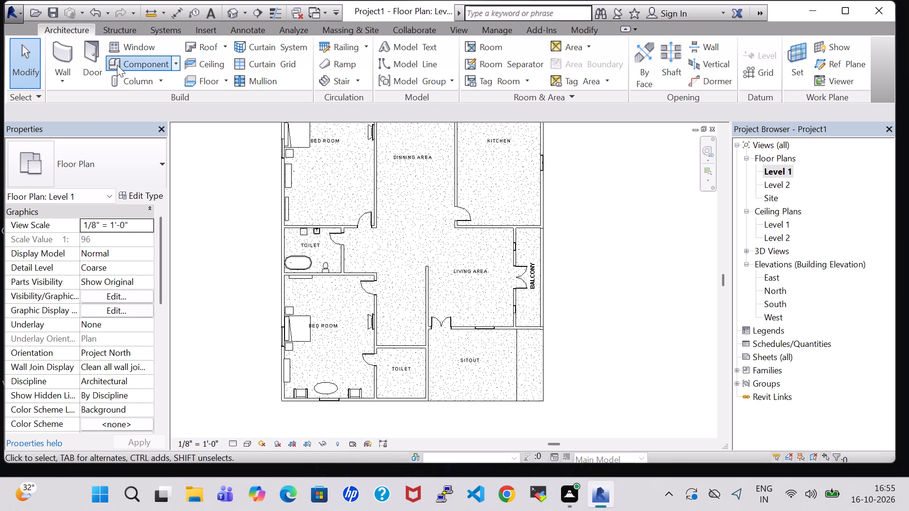
scroll(391, 379, up, 6)
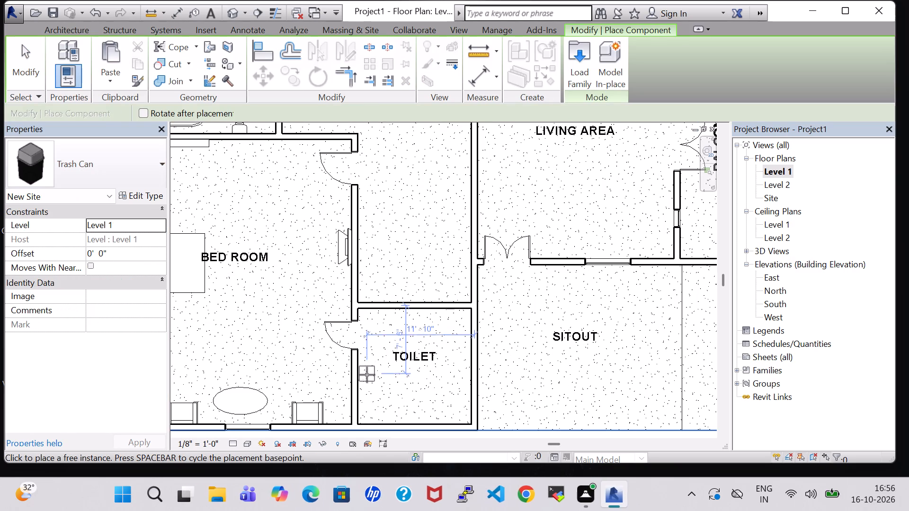
click(367, 375)
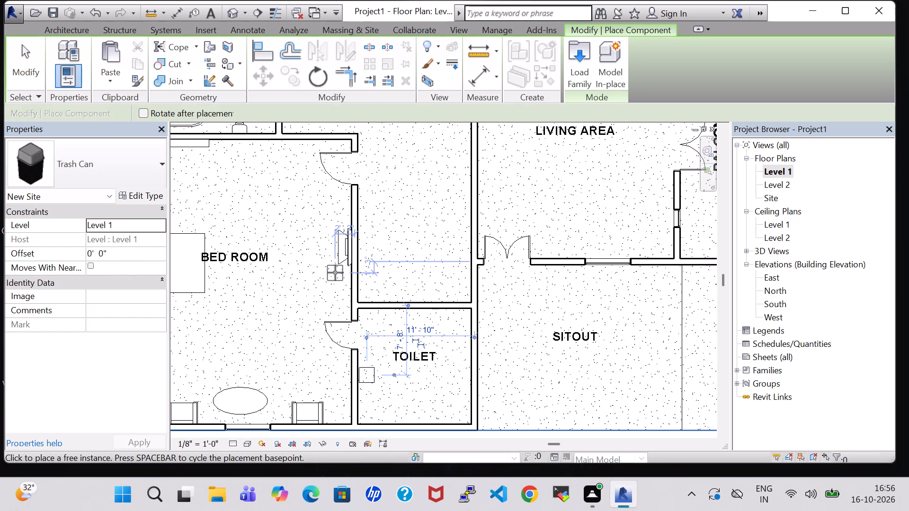
key(Escape)
Place a rotated 20" x 18" Sink Vanity-Square on the southern toilet's west wall, south of the trash can, about 9' 11" from the north wall.
click(159, 170)
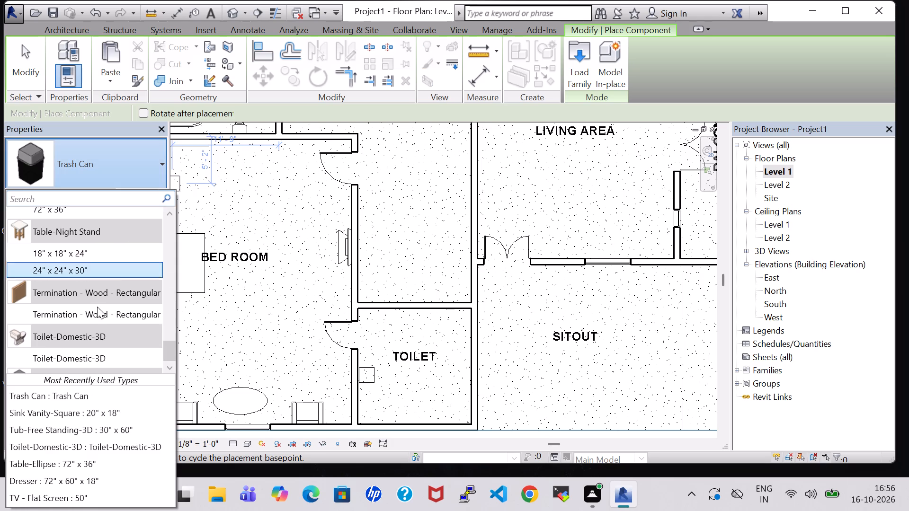
click(58, 407)
scroll(402, 396, up, 3)
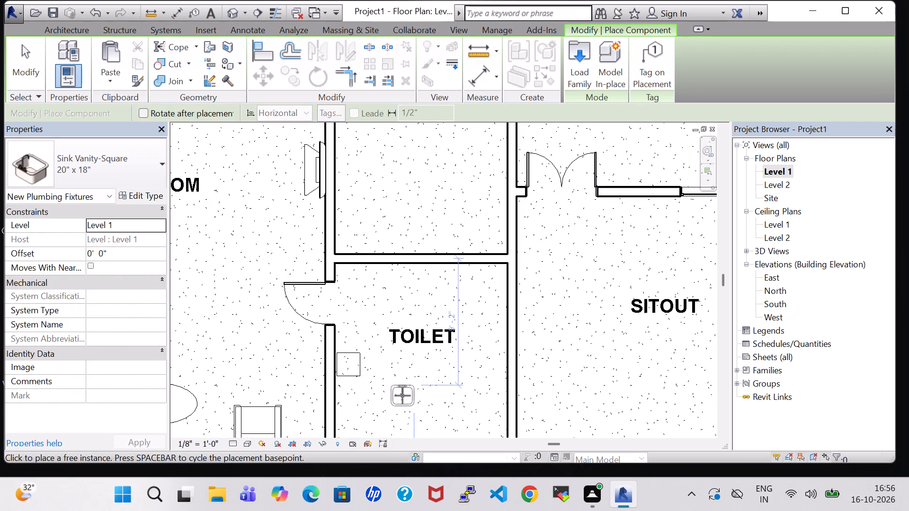
key(space)
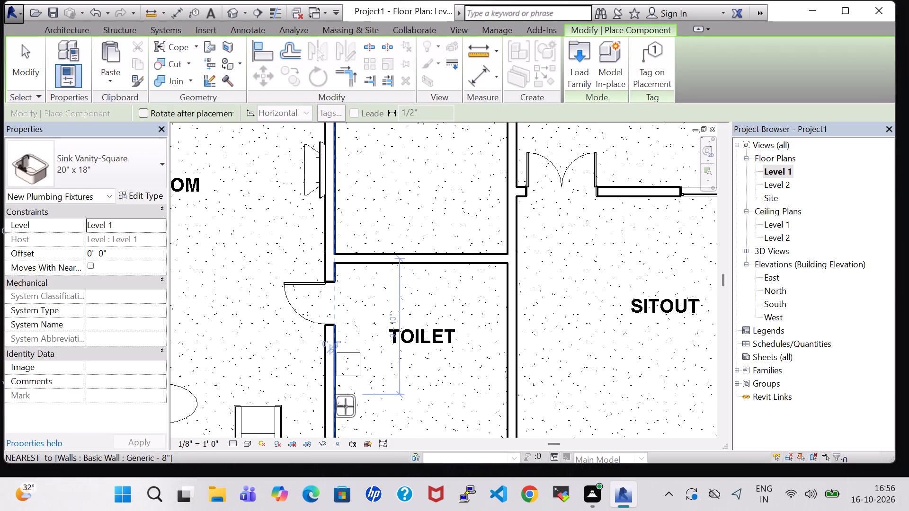
click(344, 407)
key(Escape)
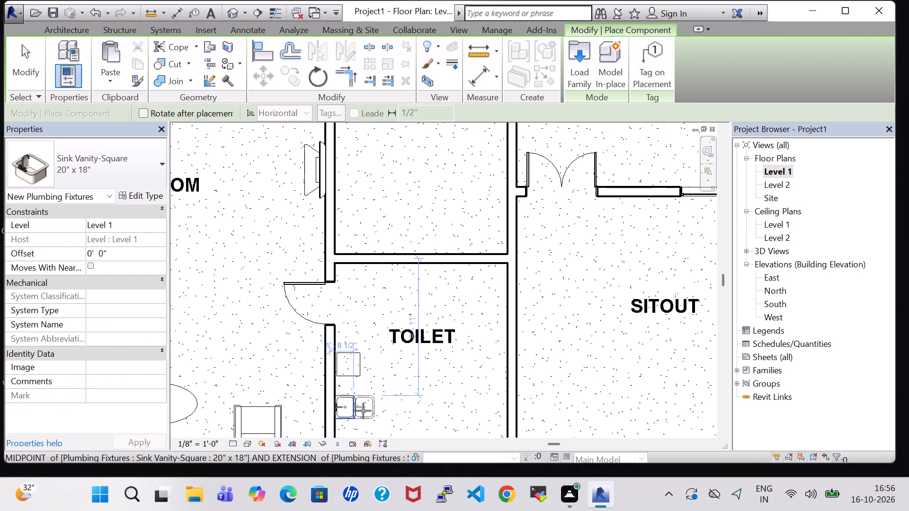
key(Escape)
Set the southern toilet's vanity sink offset from Level 1 to 2' 0".
click(349, 405)
click(84, 253)
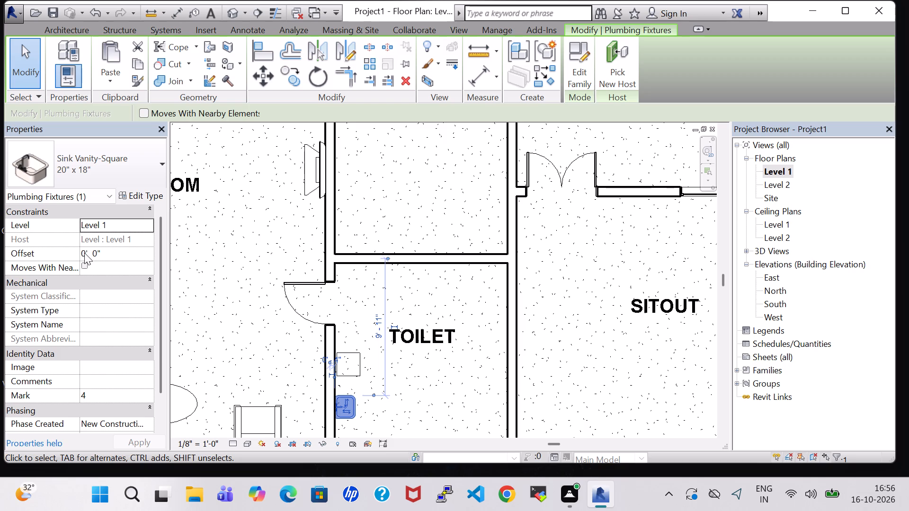
key(Right)
key(BackSpace)
key(2)
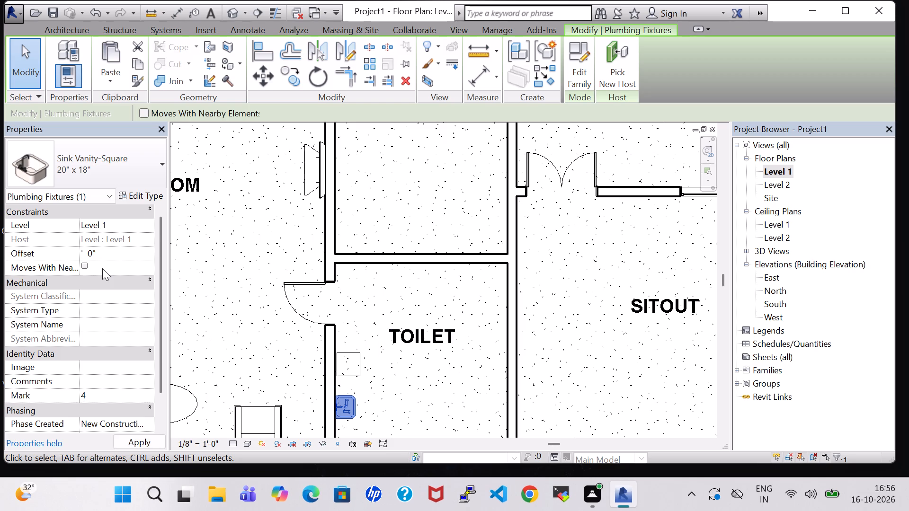
key(Return)
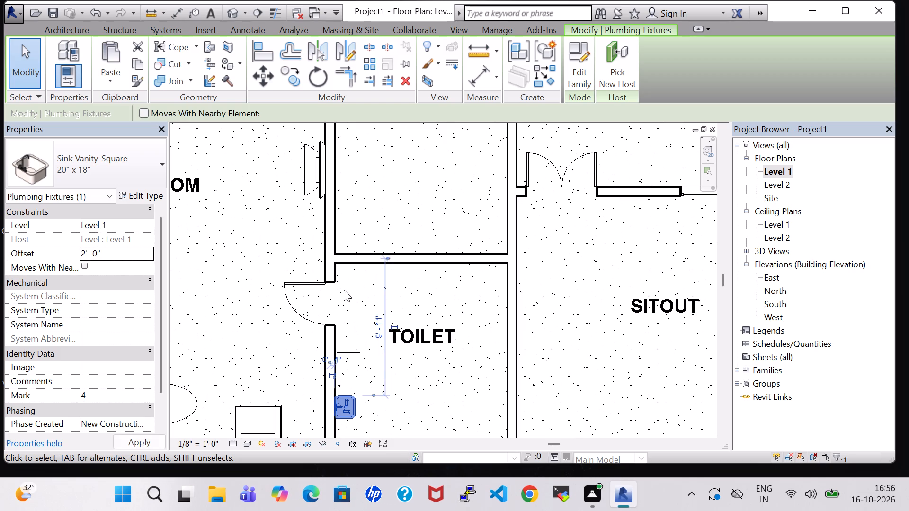
Change the type of the southern toilet's selected vanity sink to Toilet-Domestic-3D.
scroll(425, 317, down, 4)
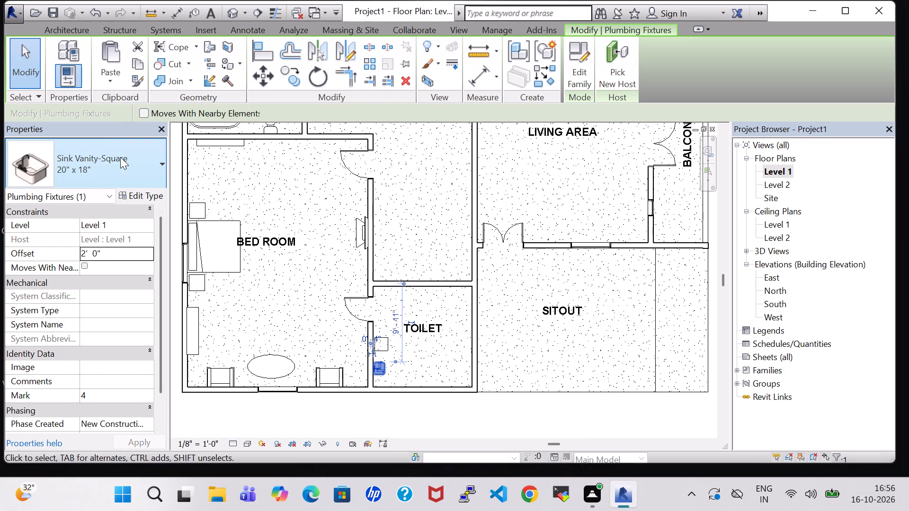
click(120, 157)
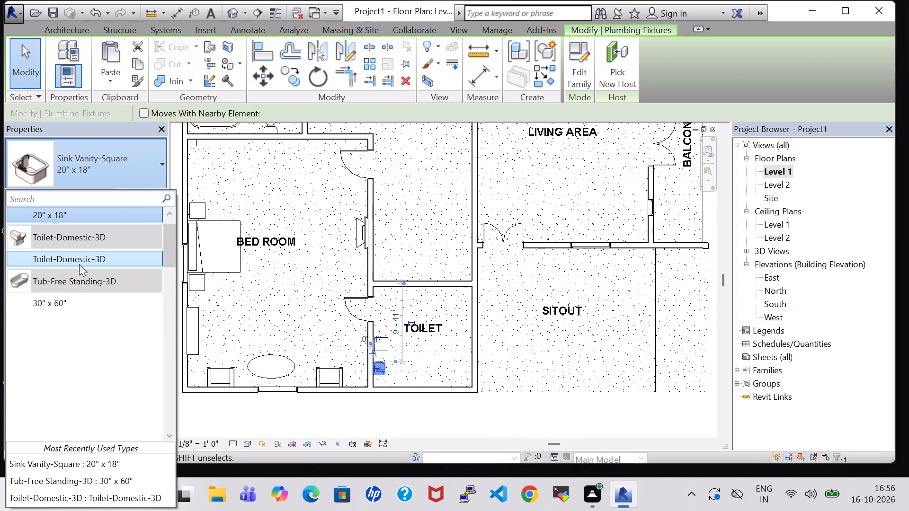
click(79, 261)
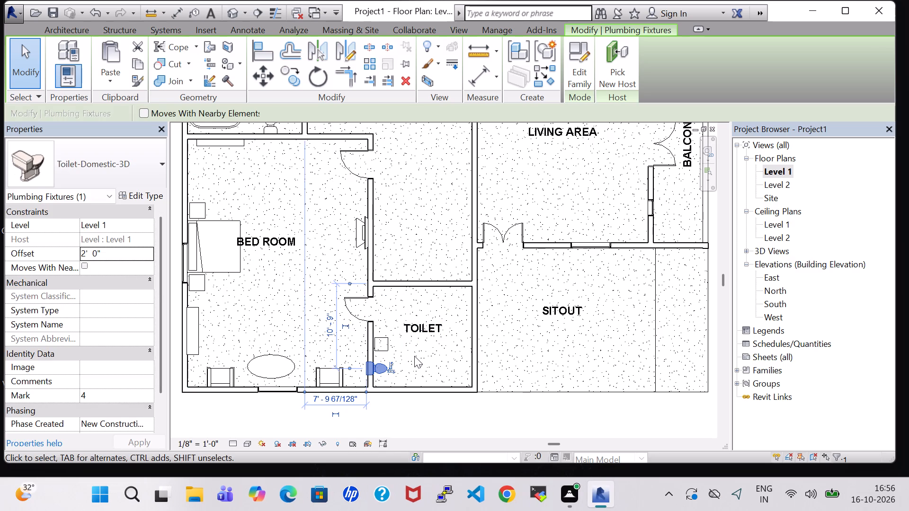
key(Escape)
Move the Toilet-Domestic-3D fixture east across the southern toilet room until its tank is close to the east wall.
click(385, 365)
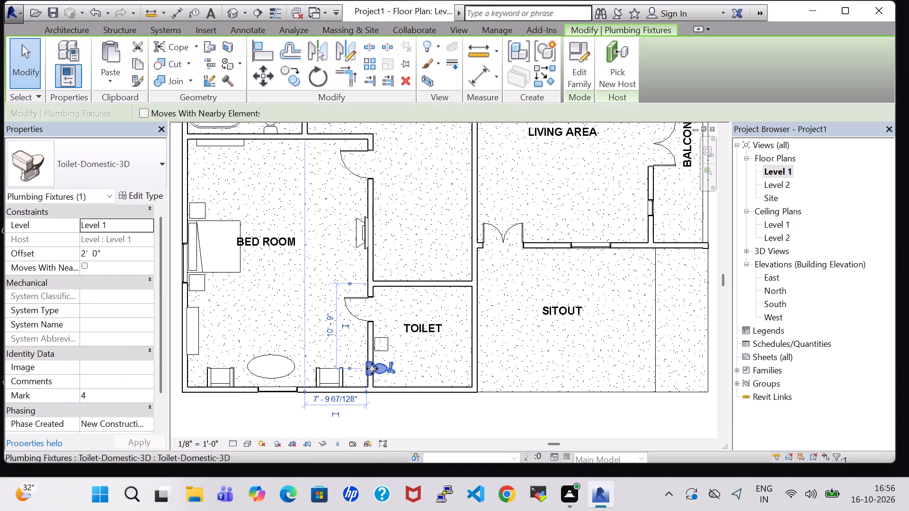
drag(381, 371, 454, 371)
key(Right)
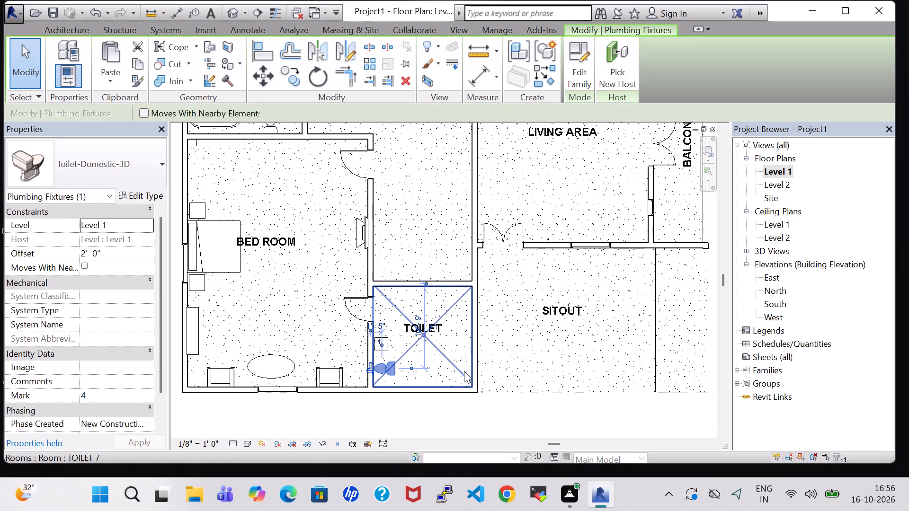
key(Right)
key(Right)
key(Right)
key(Right)
key(Right)
key(Right)
key(Right)
key(Right)
key(Right)
key(Right)
key(Right)
key(Right)
key(Right)
key(Right)
key(Right)
key(Right)
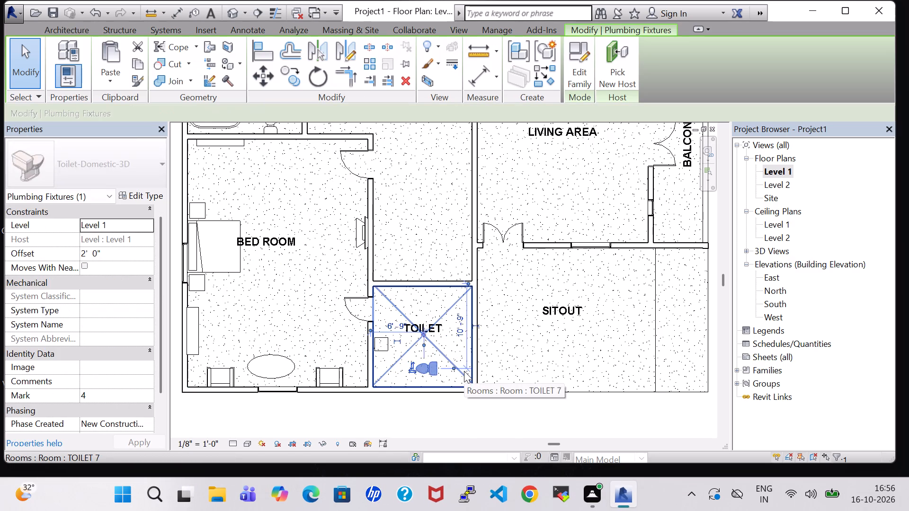
key(Right)
key(Right)
key(Right)
key(Right)
key(Right)
key(Right)
key(Right)
key(Right)
key(Right)
key(Right)
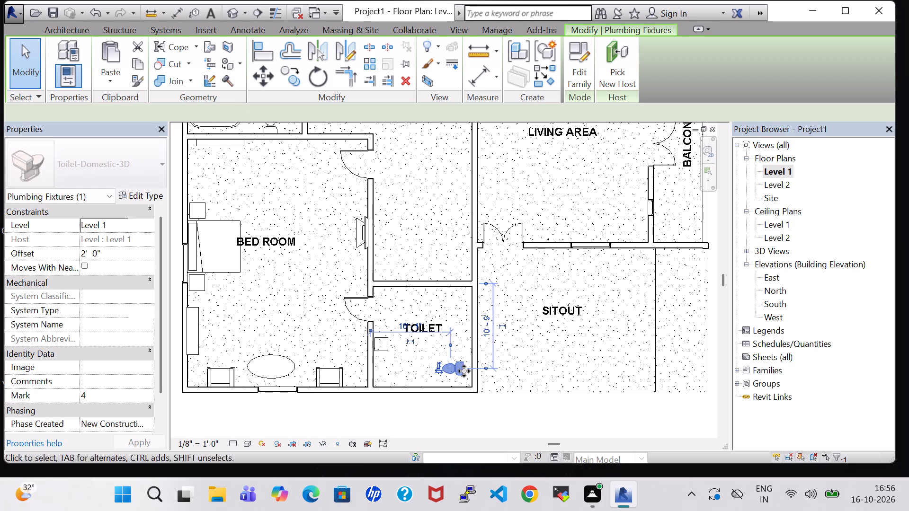
key(Right)
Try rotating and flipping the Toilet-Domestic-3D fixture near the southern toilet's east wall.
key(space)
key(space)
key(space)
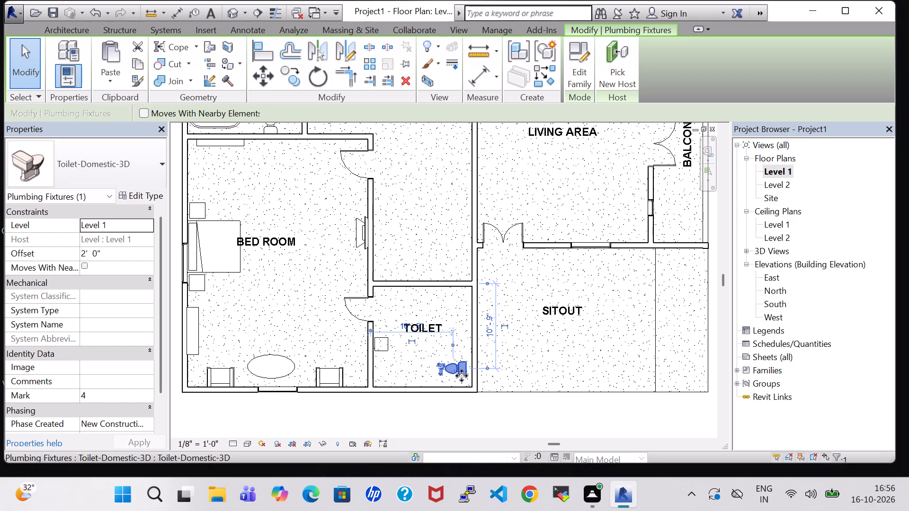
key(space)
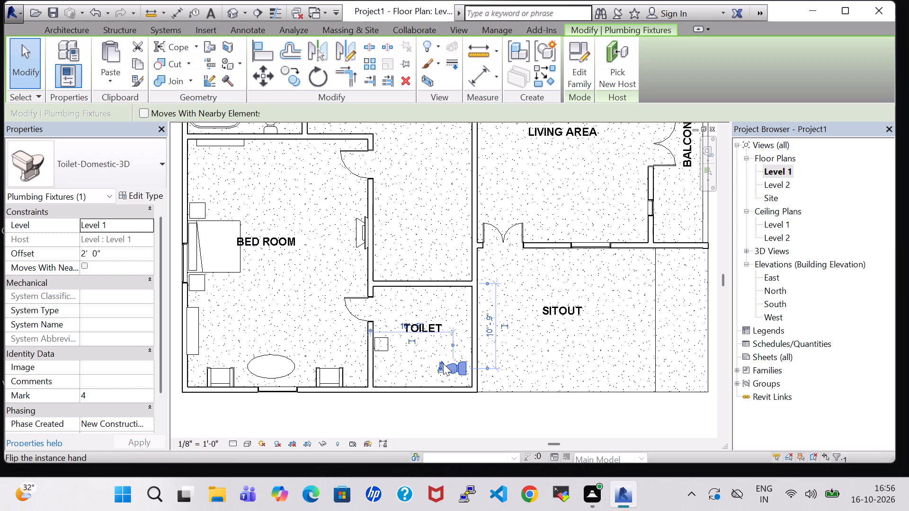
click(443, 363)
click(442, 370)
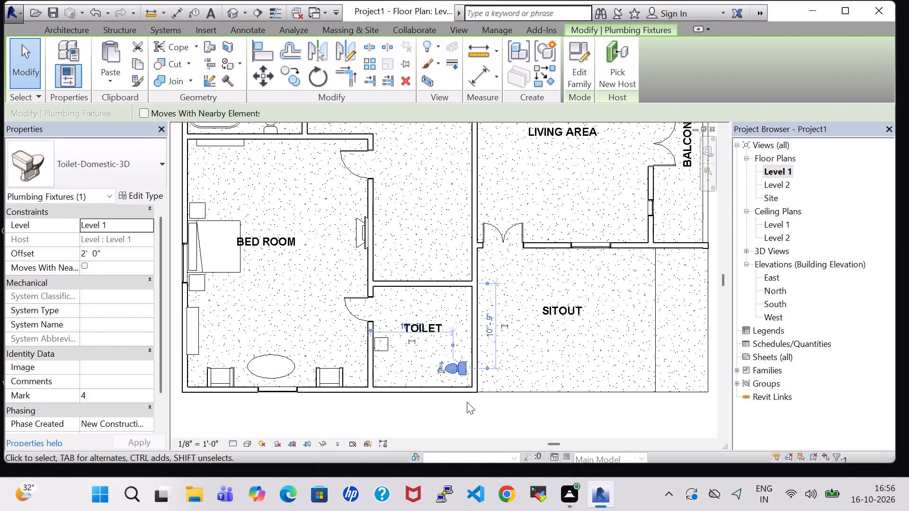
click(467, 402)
Delete the Toilet-Domestic-3D fixture near the southern toilet's east wall.
click(456, 372)
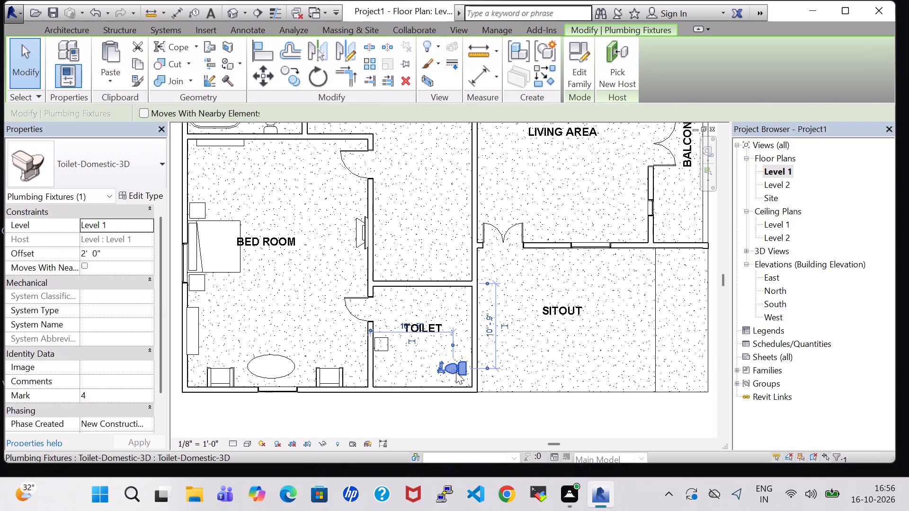
key(Delete)
Place a Toilet-Domestic-3D in the southern toilet, rotated with its tank against the east wall, about 3' 0" from the south wall.
click(152, 68)
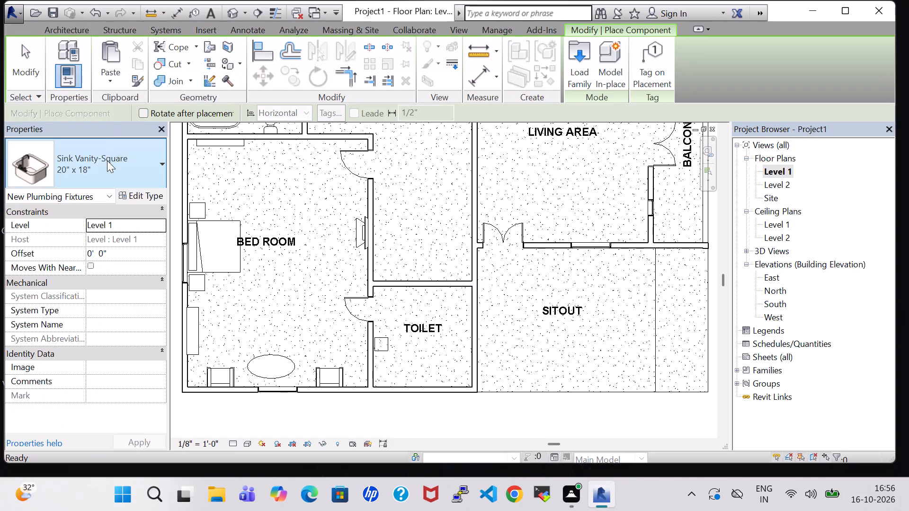
click(107, 160)
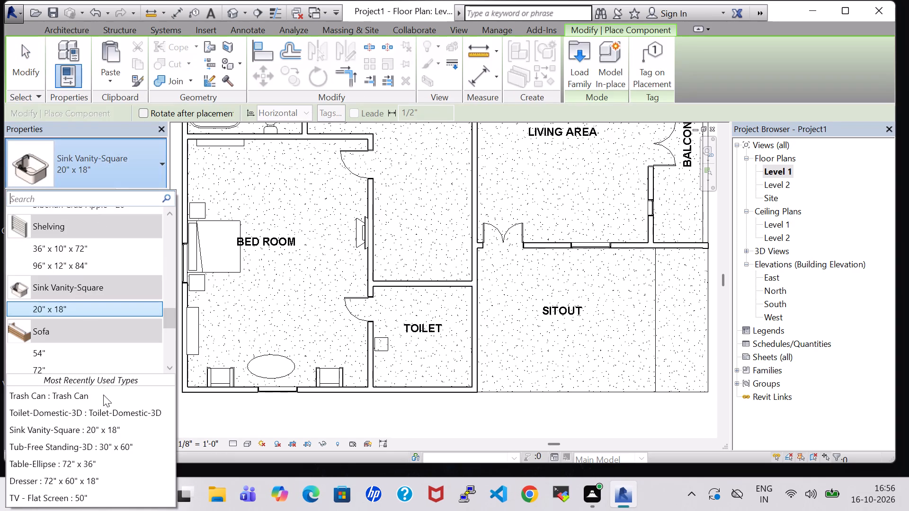
click(72, 413)
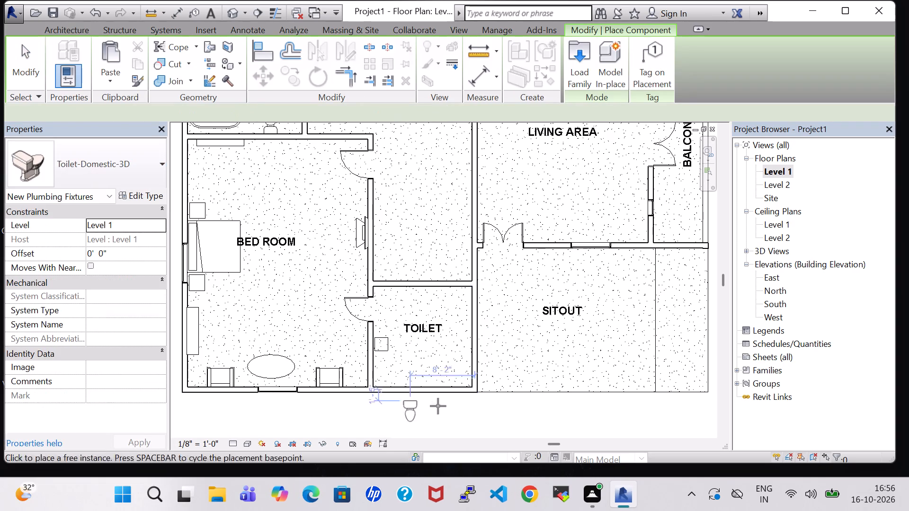
scroll(451, 372, up, 5)
key(space)
key(space)
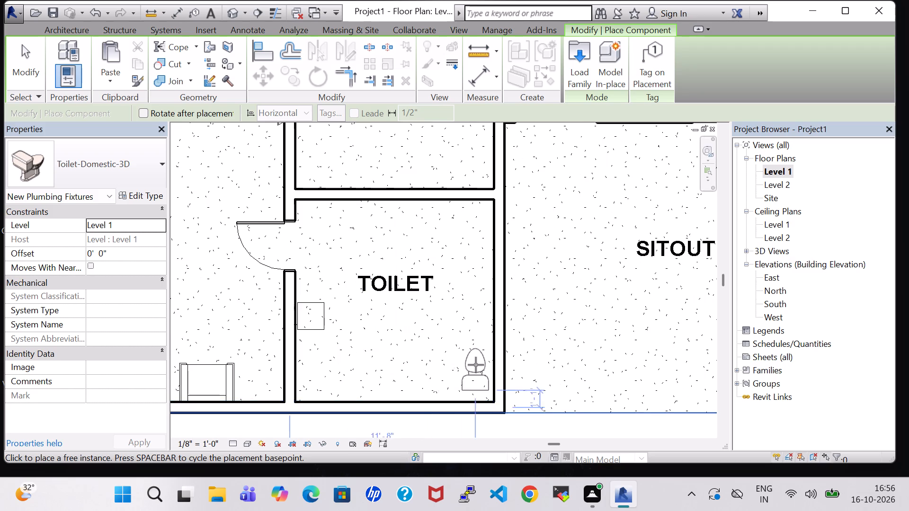
scroll(476, 365, up, 3)
key(space)
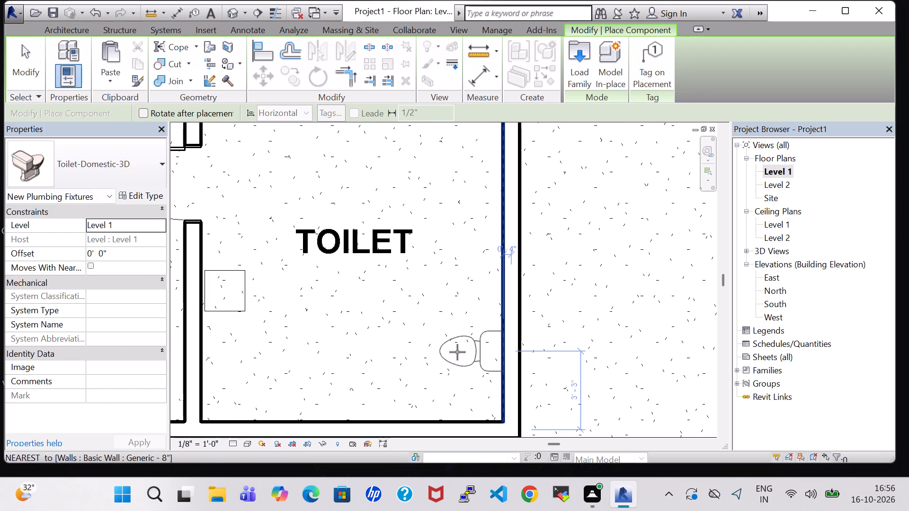
click(459, 357)
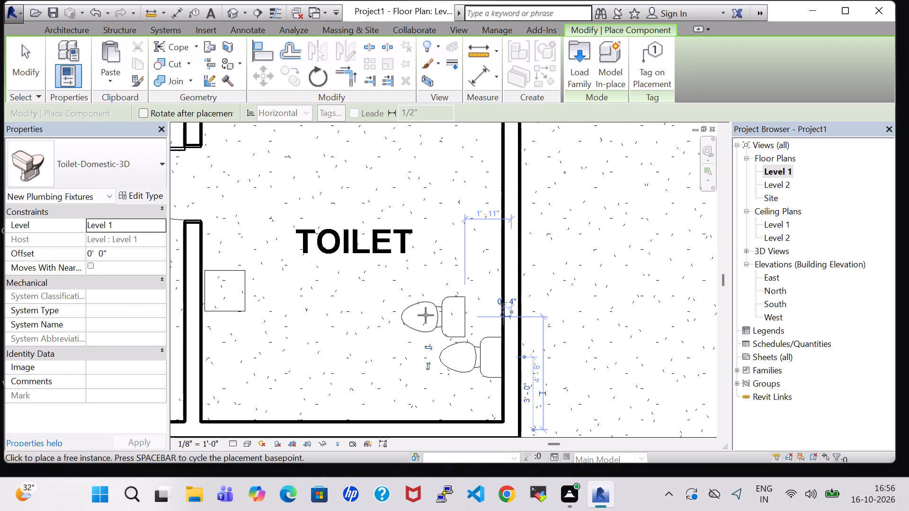
key(Escape)
key(Escape)
Place a horizontal 30" x 60" Tub-Free Standing-3D against the southern toilet's east wall, north of the toilet fixture, about 6' 6" from the south wall.
click(124, 64)
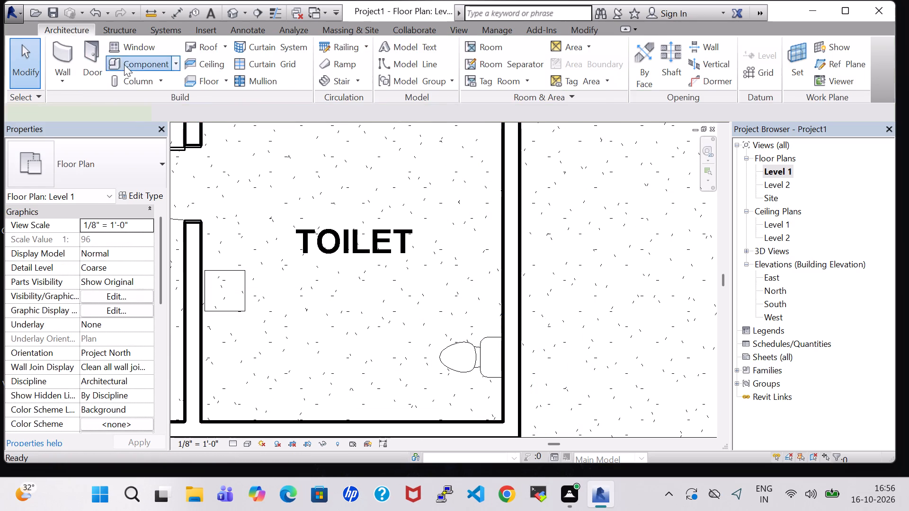
click(110, 170)
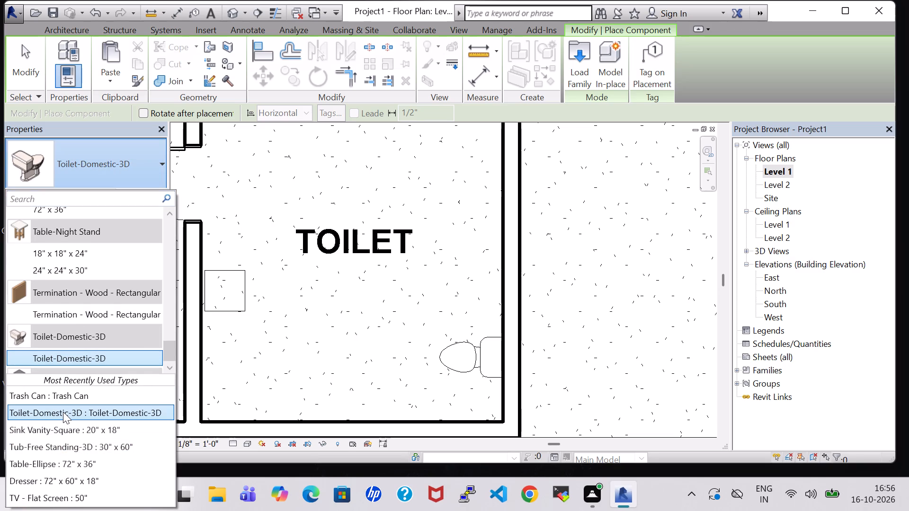
click(73, 447)
key(space)
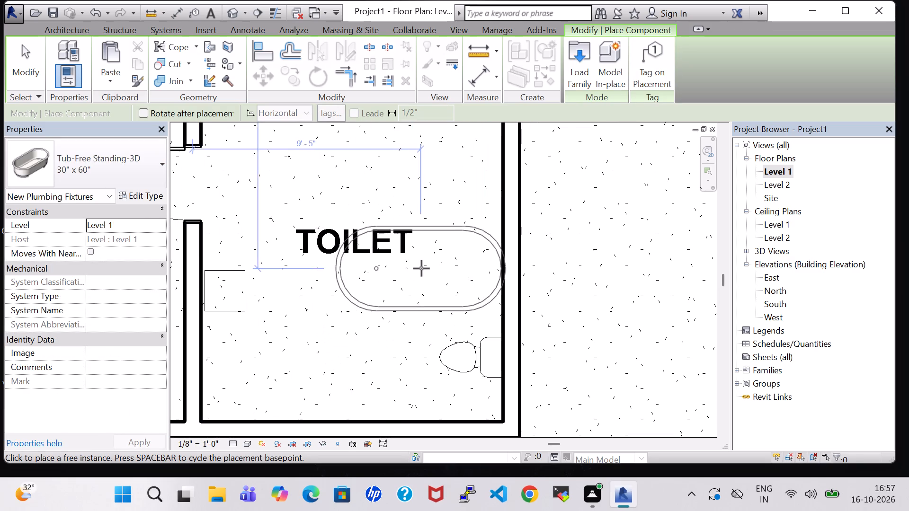
key(space)
key(space)
scroll(419, 252, down, 2)
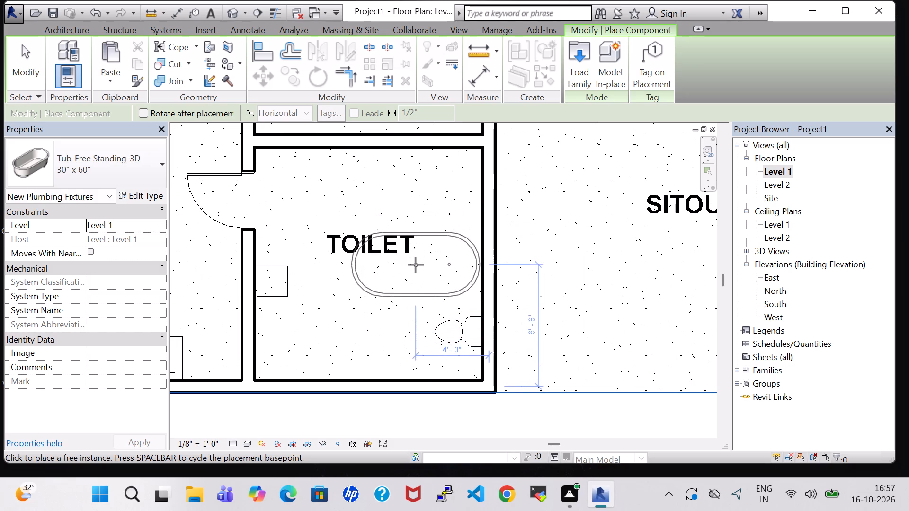
click(417, 268)
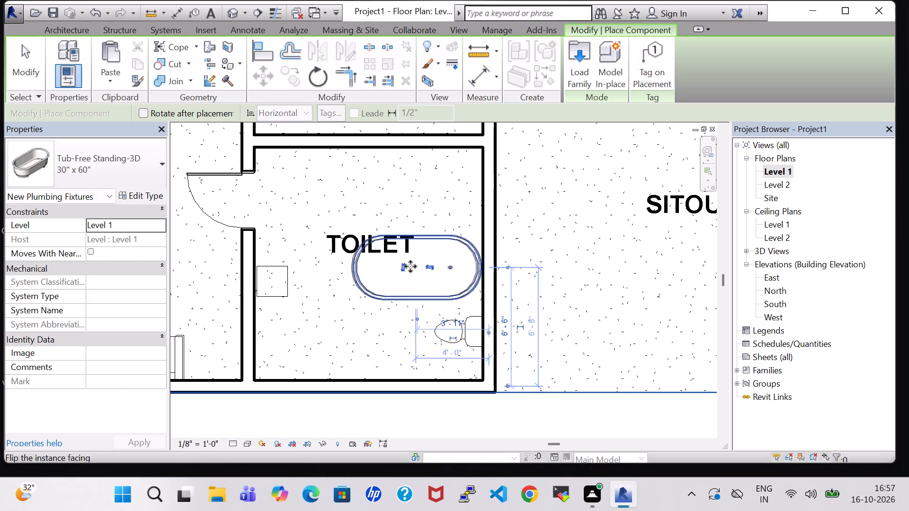
key(Escape)
key(Escape)
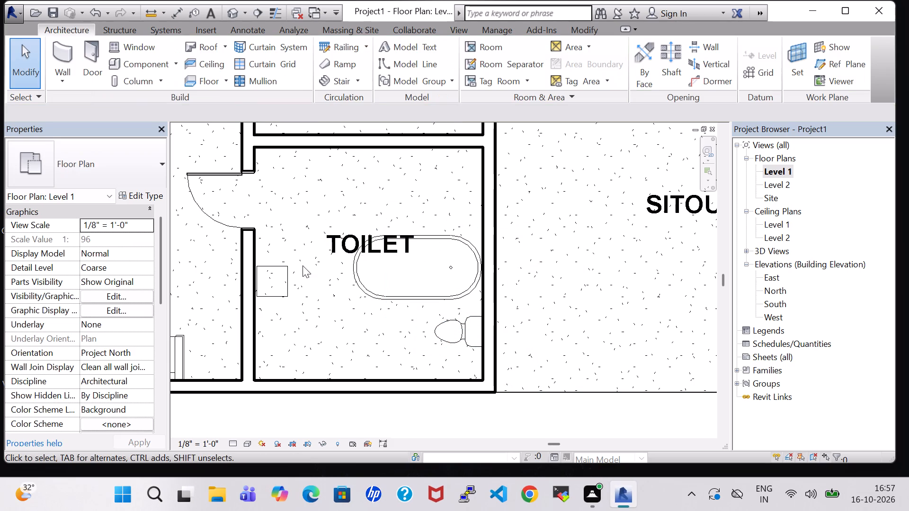
Examine the furnished bedrooms and the fixtures in both toilets from several angles in the 3D view.
click(281, 272)
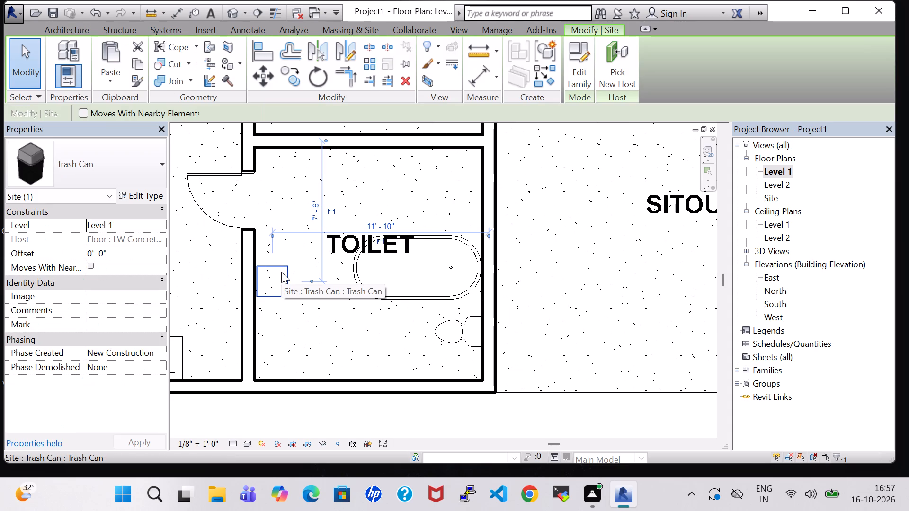
click(235, 18)
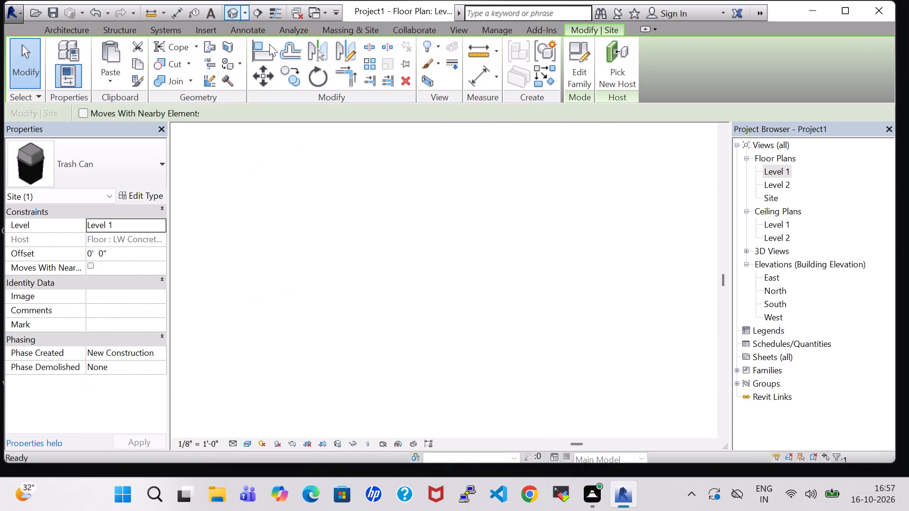
scroll(431, 334, down, 3)
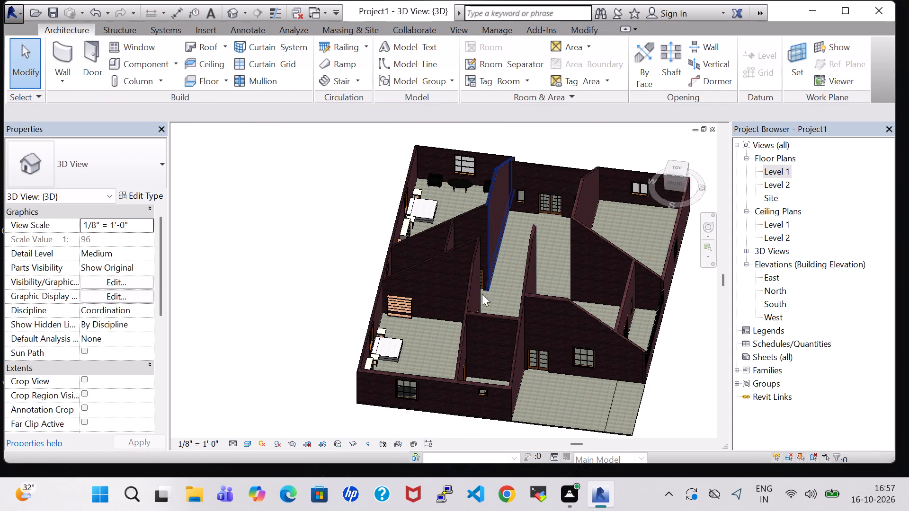
shift+middle_drag(444, 300, 576, 333)
middle_drag(583, 241, 342, 307)
shift+middle_drag(491, 377, 558, 374)
middle_drag(584, 291, 495, 419)
shift+scroll(588, 265, up, 5)
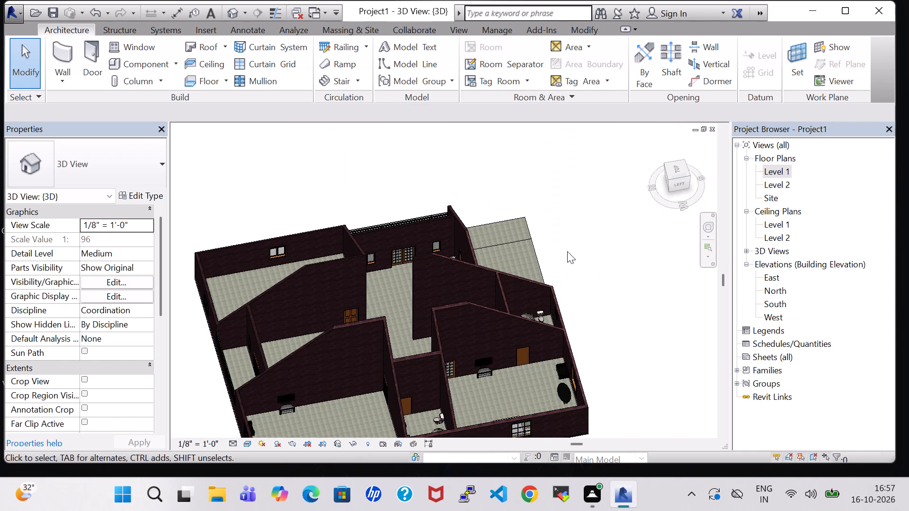
scroll(567, 251, up, 4)
middle_drag(566, 247, 568, 382)
scroll(570, 375, down, 1)
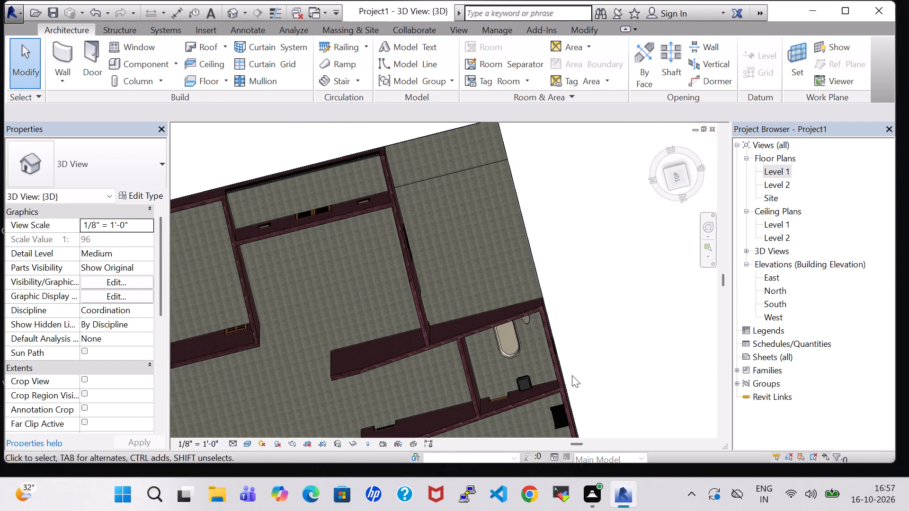
shift+middle_drag(574, 375, 610, 258)
shift+middle_drag(530, 188, 592, 310)
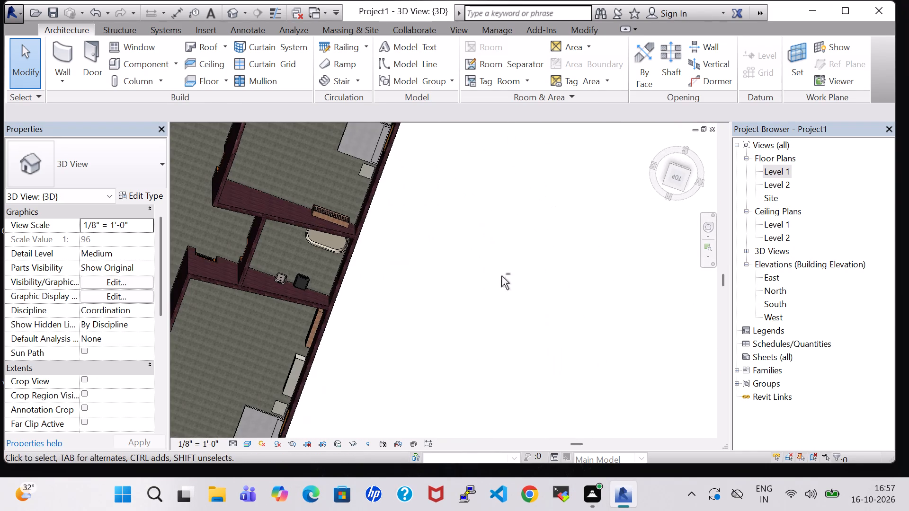
middle_drag(466, 267, 672, 343)
middle_drag(341, 297, 451, 182)
middle_drag(335, 262, 682, 193)
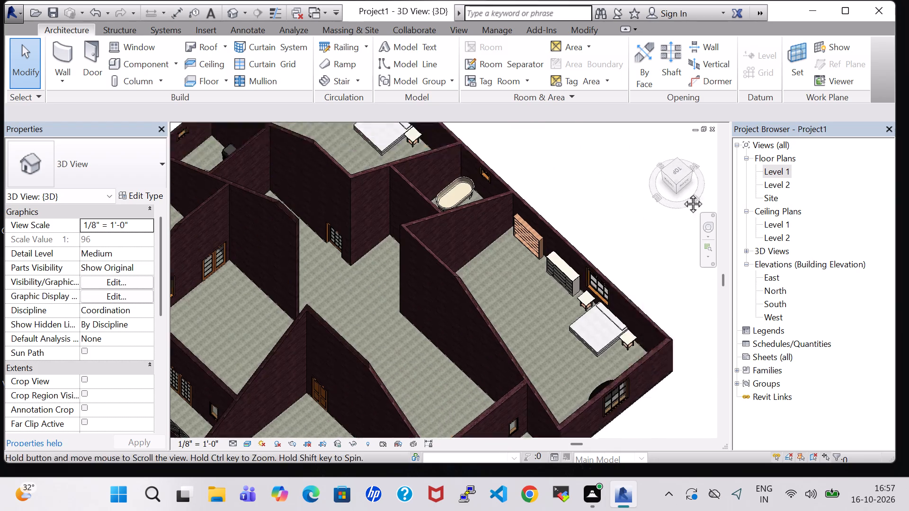
middle_drag(682, 193, 688, 190)
shift+middle_drag(305, 288, 378, 289)
scroll(93, 308, up, 1)
middle_drag(213, 279, 290, 269)
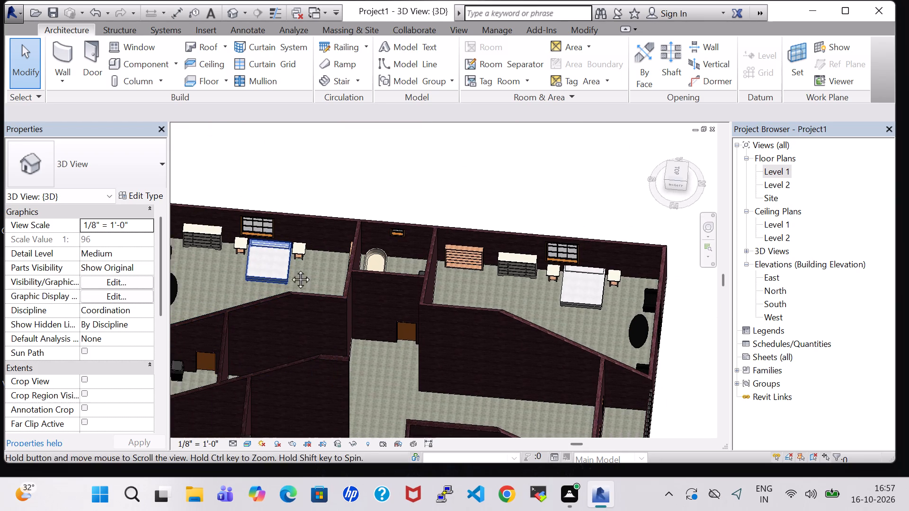
middle_drag(290, 269, 384, 238)
scroll(264, 356, up, 5)
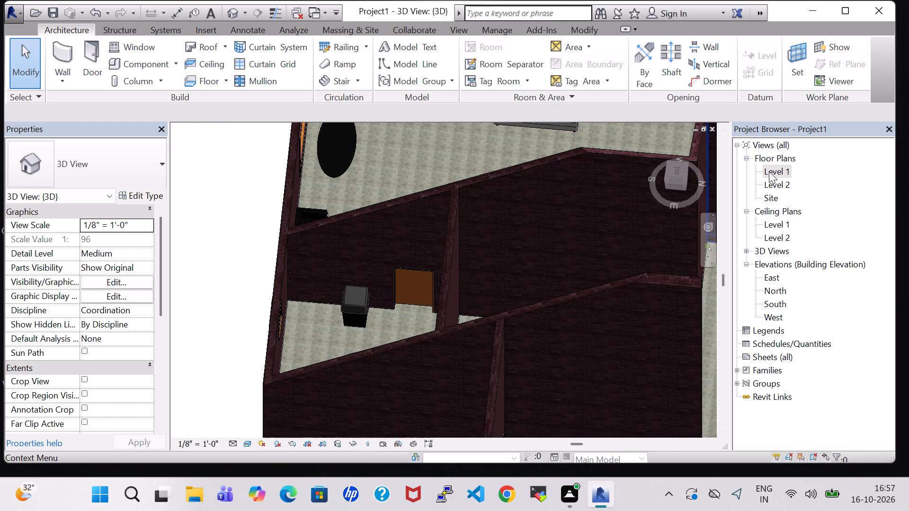
On the Level 1 plan, place a rotated 20" x 18" Sink Vanity-Square by the southern toilet's west wall, south of the trash can, about 4' 2" from the south wall.
double_click(769, 171)
scroll(507, 257, down, 3)
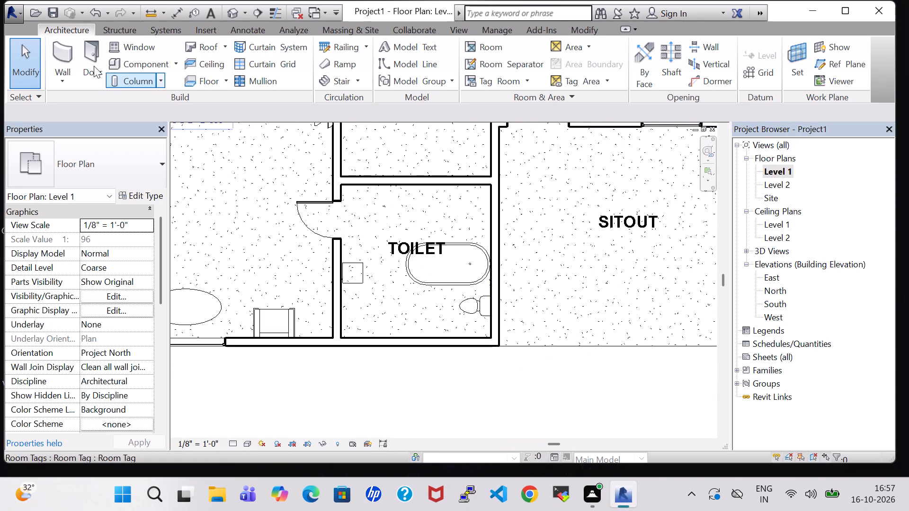
click(125, 61)
click(115, 174)
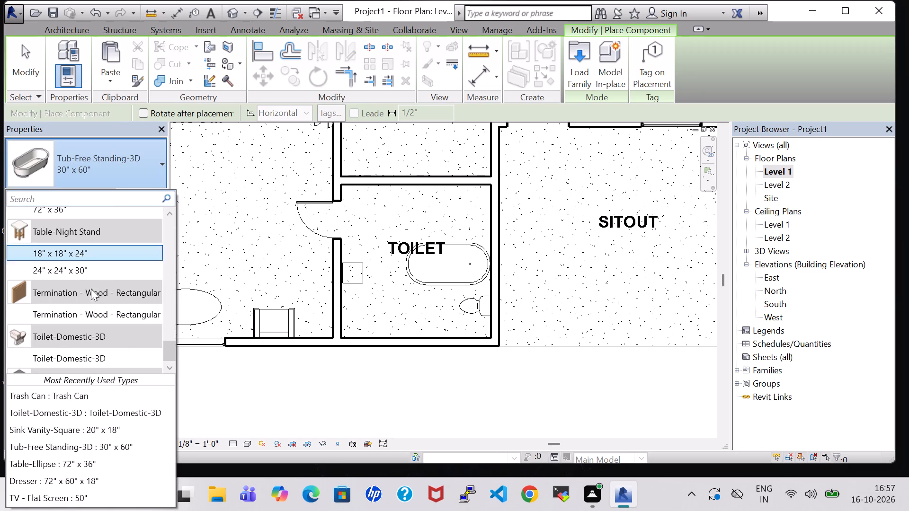
click(82, 428)
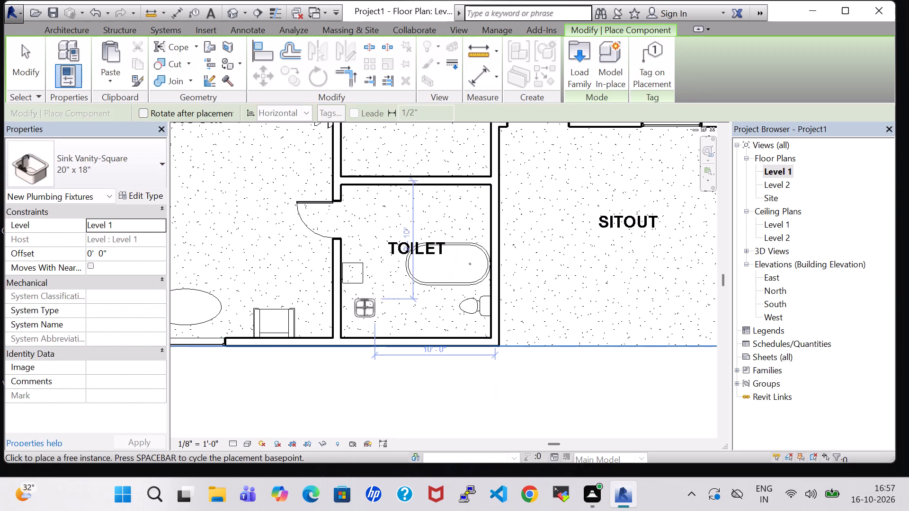
scroll(365, 308, up, 4)
key(space)
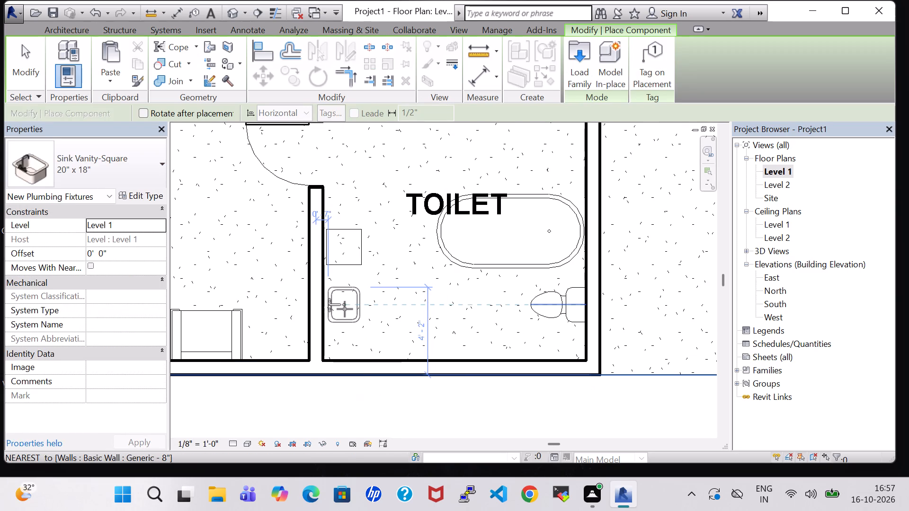
click(345, 309)
key(Escape)
key(Escape)
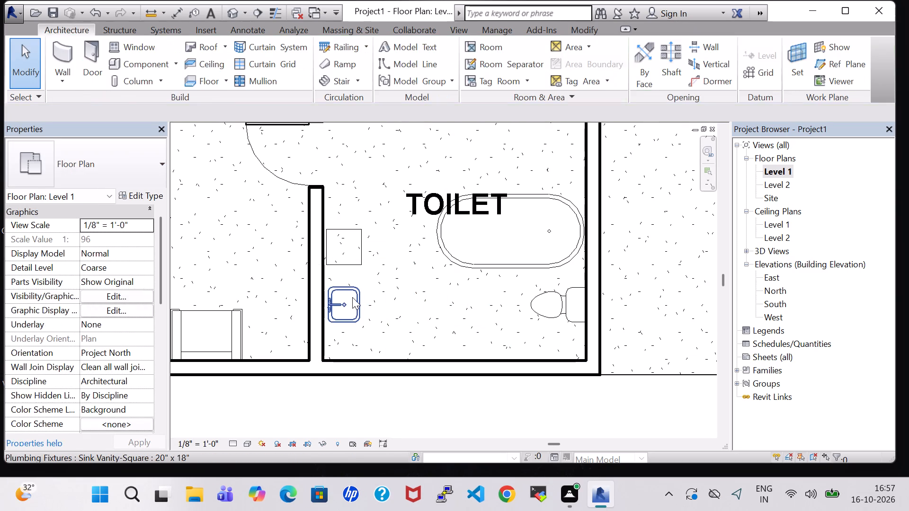
Nudge the southern toilet's vanity sink slightly west so it sits against the west wall.
click(352, 297)
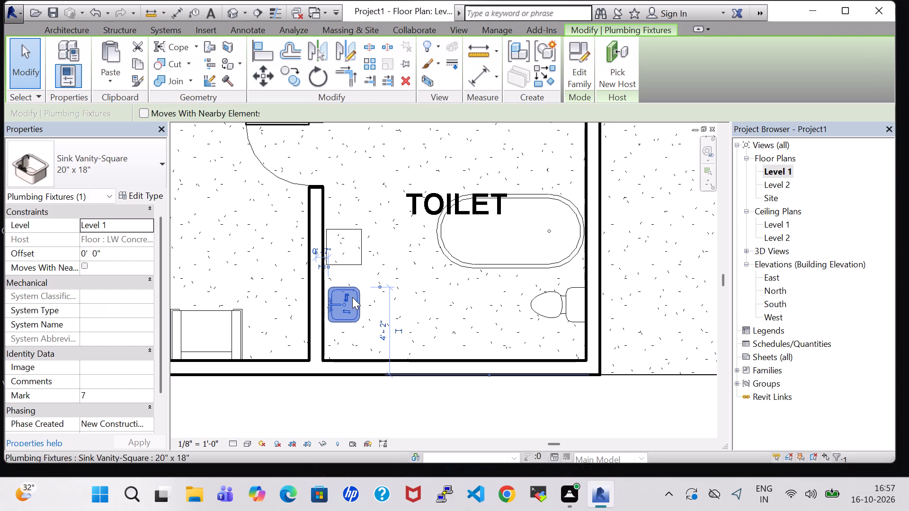
key(Left)
key(Left)
key(Right)
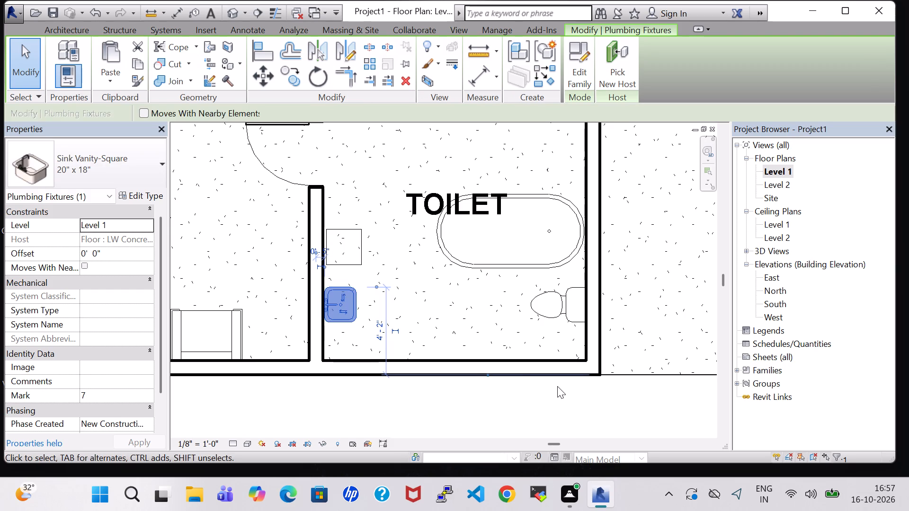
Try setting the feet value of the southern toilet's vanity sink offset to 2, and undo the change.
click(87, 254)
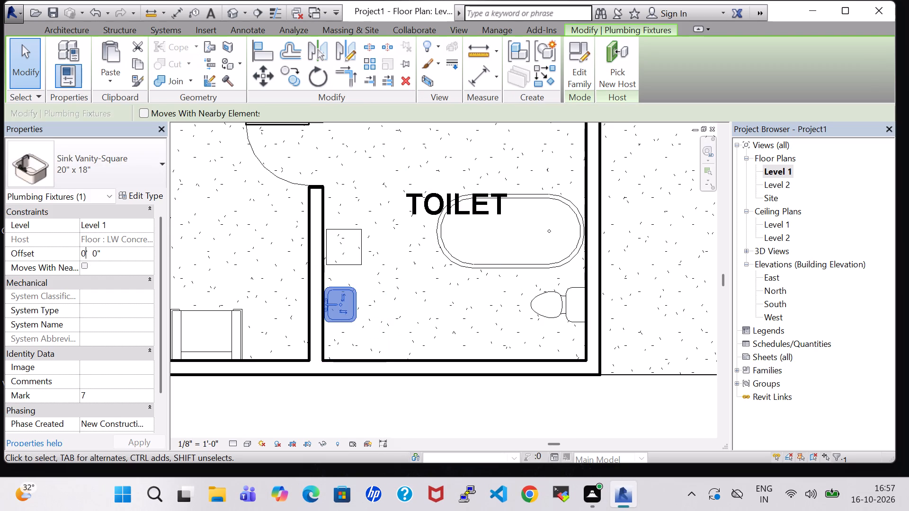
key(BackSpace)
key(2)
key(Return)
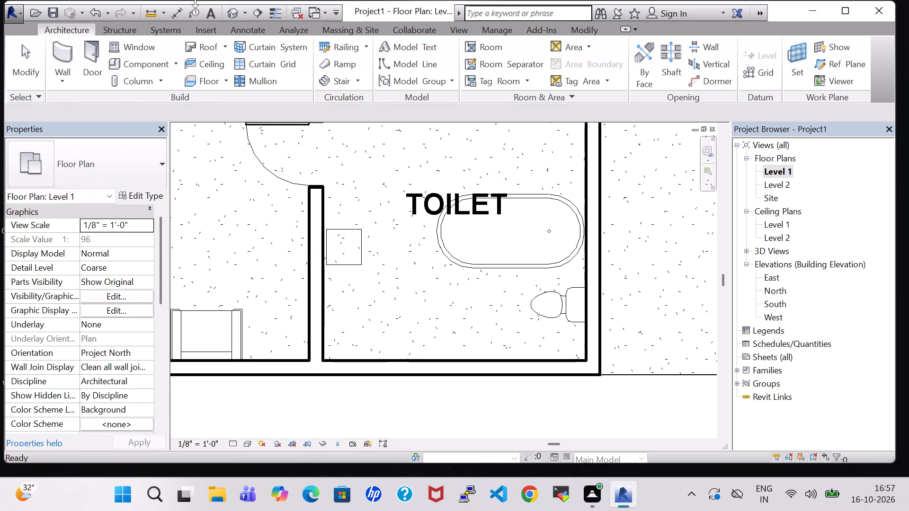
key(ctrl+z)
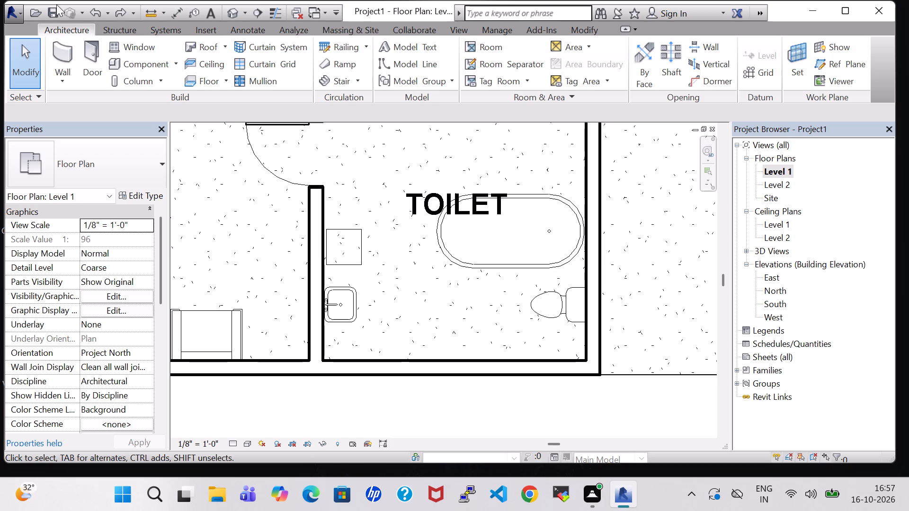
Set the offset of the southern toilet's vanity sink to 2' 0".
click(354, 300)
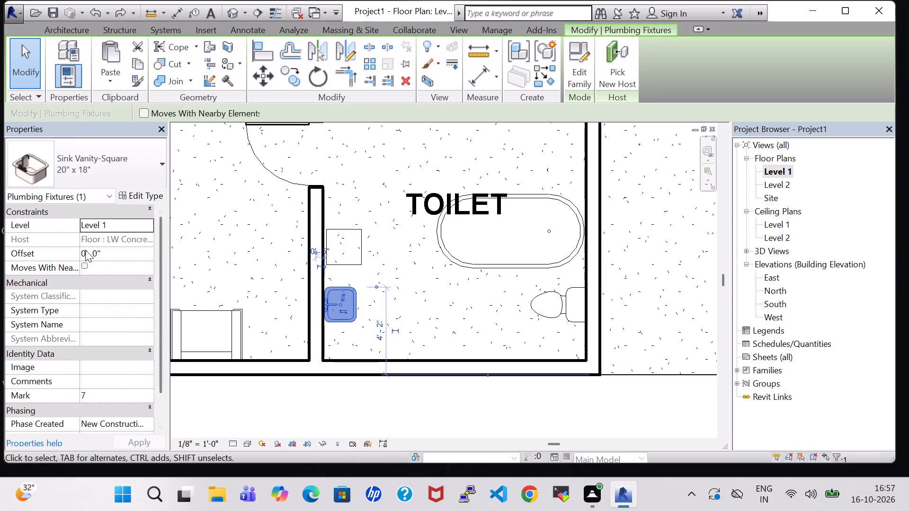
click(87, 251)
key(BackSpace)
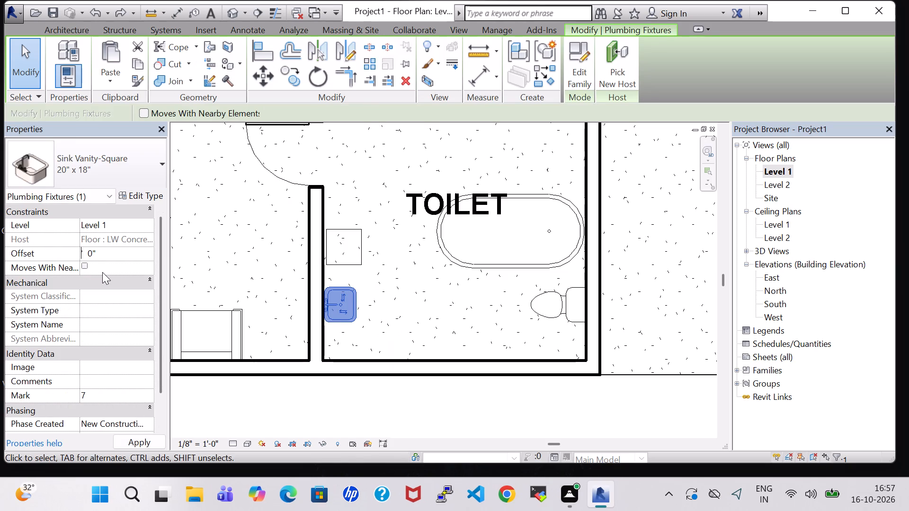
key(2)
key(Return)
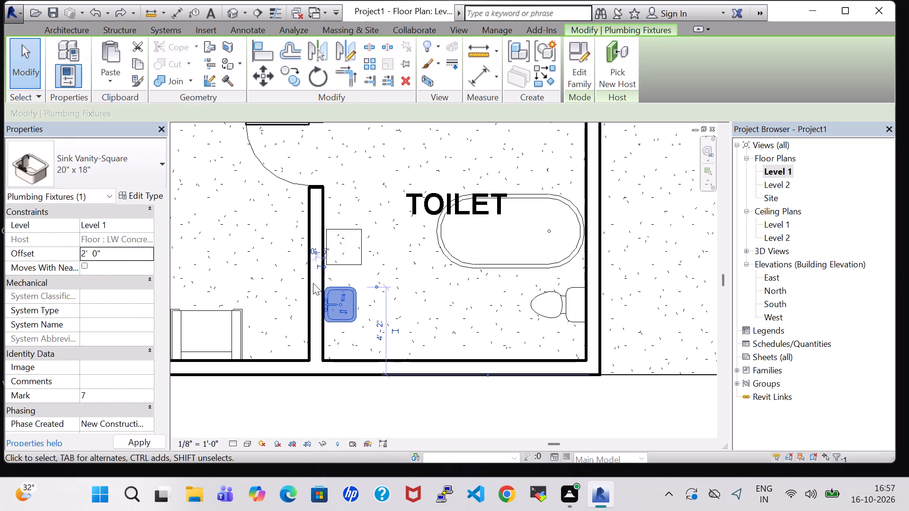
Examine the southern toilet's vanity sink and surrounding rooms in the 3D view.
scroll(361, 265, down, 5)
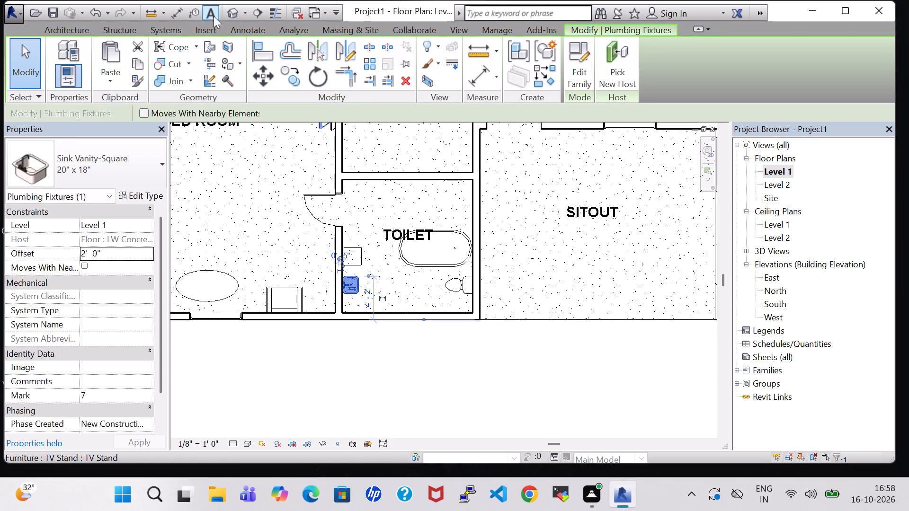
click(227, 16)
scroll(414, 253, down, 3)
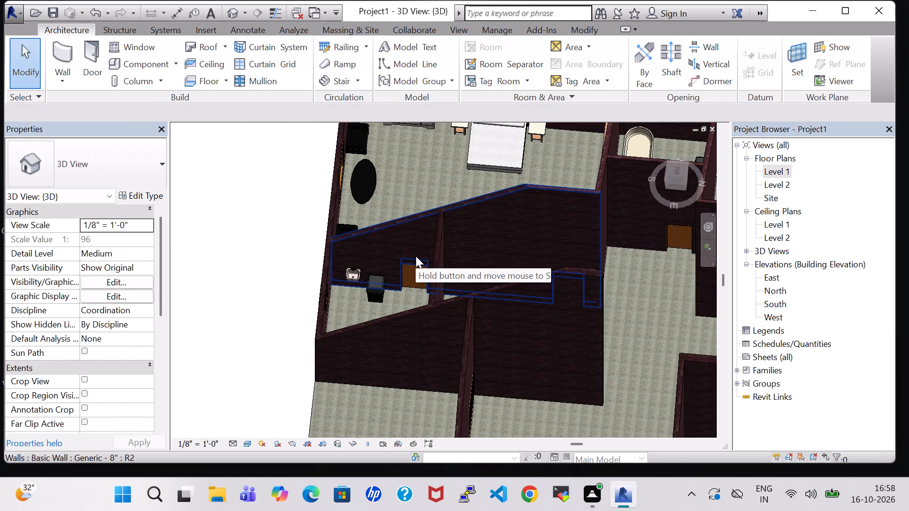
shift+middle_drag(416, 256, 443, 254)
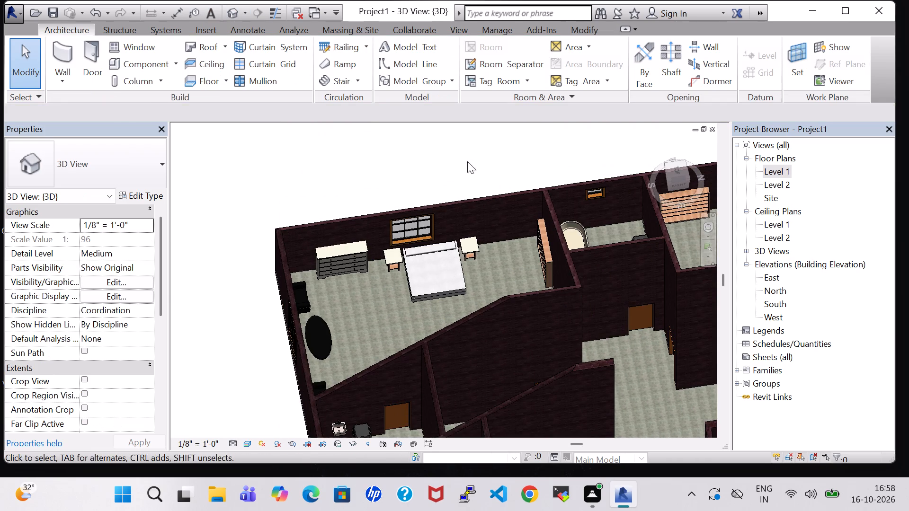
shift+middle_drag(467, 160, 465, 299)
middle_drag(465, 321, 451, 123)
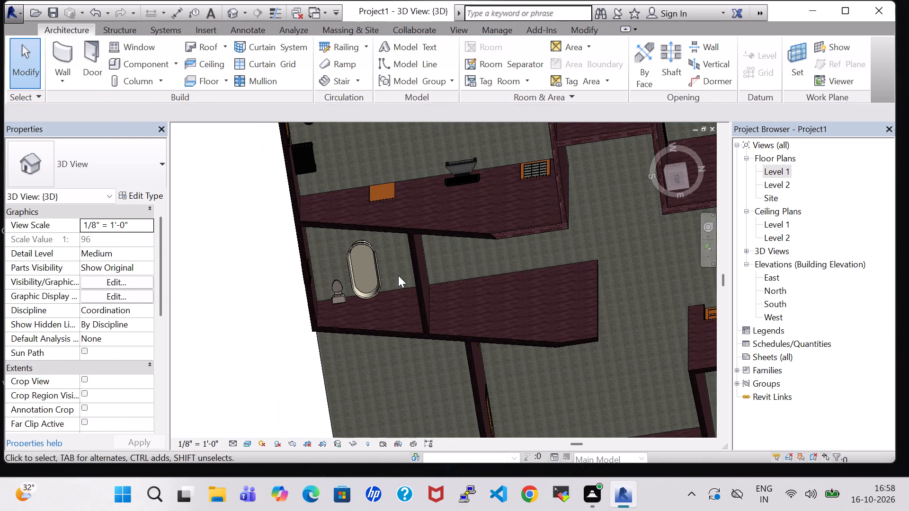
shift+middle_drag(398, 275, 414, 233)
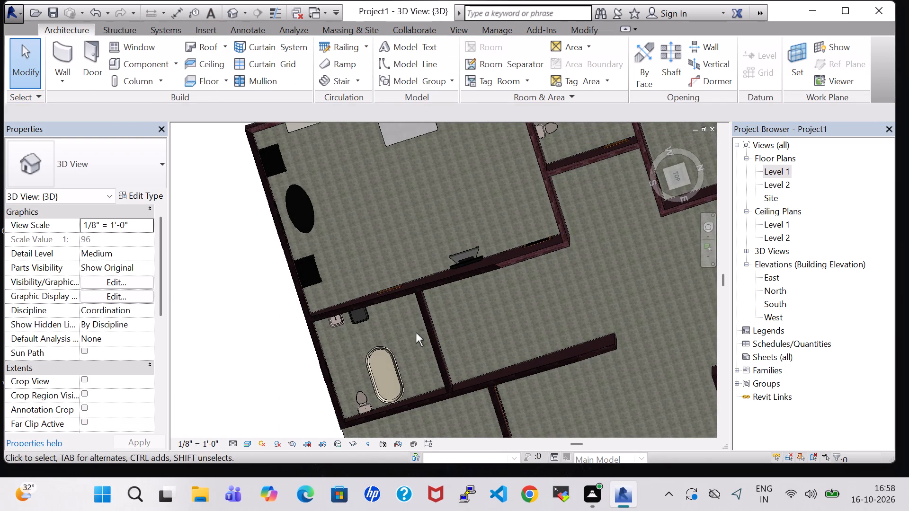
shift+middle_drag(416, 333, 470, 330)
On the Level 1 plan, nudge the southern TOILET room tag north, clear of the bathtub.
double_click(778, 169)
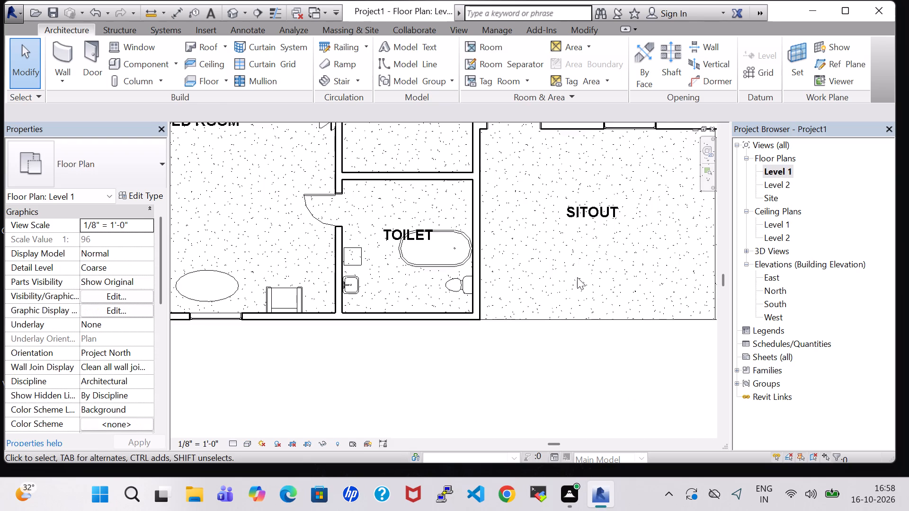
scroll(528, 277, down, 4)
click(449, 252)
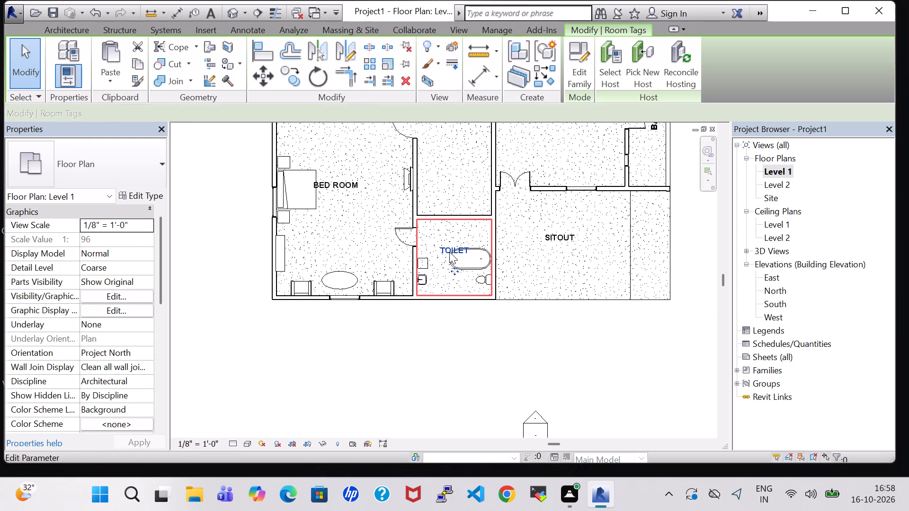
key(Up)
key(Up)
key(Up)
key(Up)
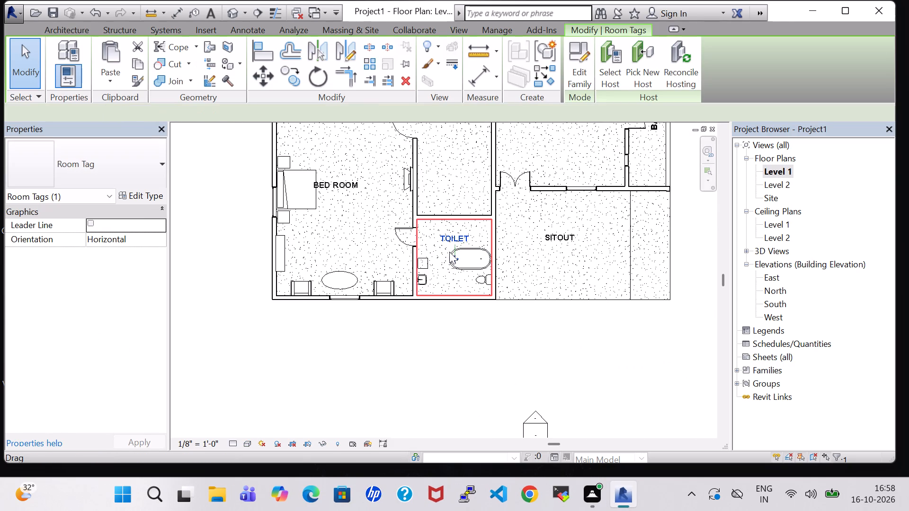
click(443, 320)
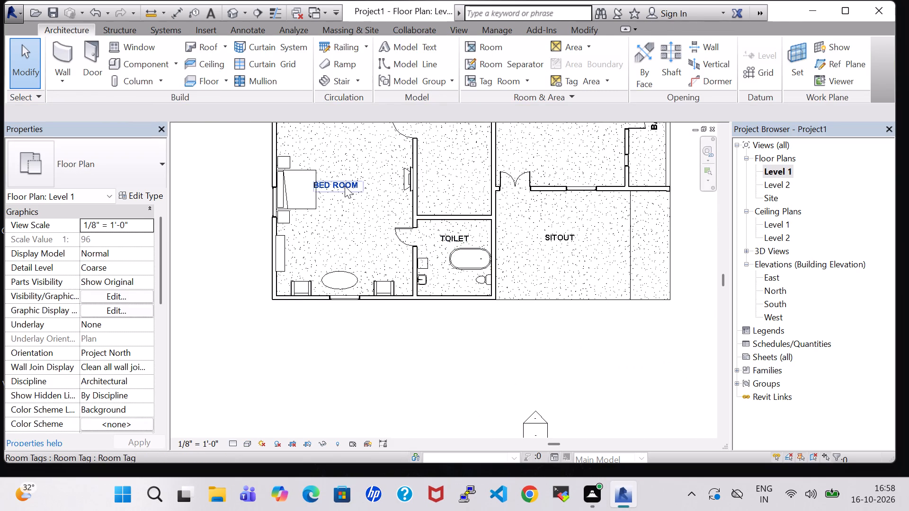
Nudge the southern BED ROOM tag east, away from the bed, and slightly south.
click(345, 186)
key(Right)
key(Right)
key(Right)
key(Right)
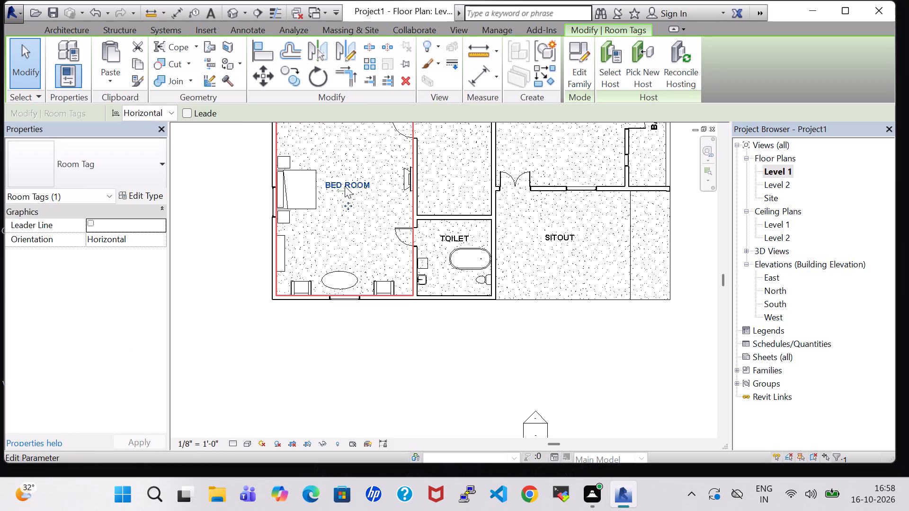
key(Down)
click(395, 346)
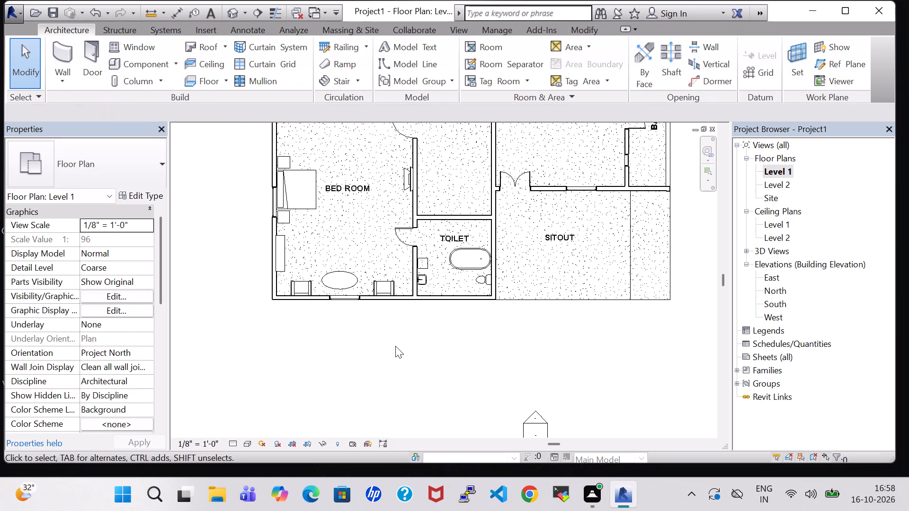
Examine the room layout and tags across the Level 1 plan, from the southern rooms up to the kitchen.
scroll(395, 346, down, 2)
middle_drag(437, 341, 387, 359)
middle_drag(570, 233, 565, 274)
middle_drag(570, 275, 569, 376)
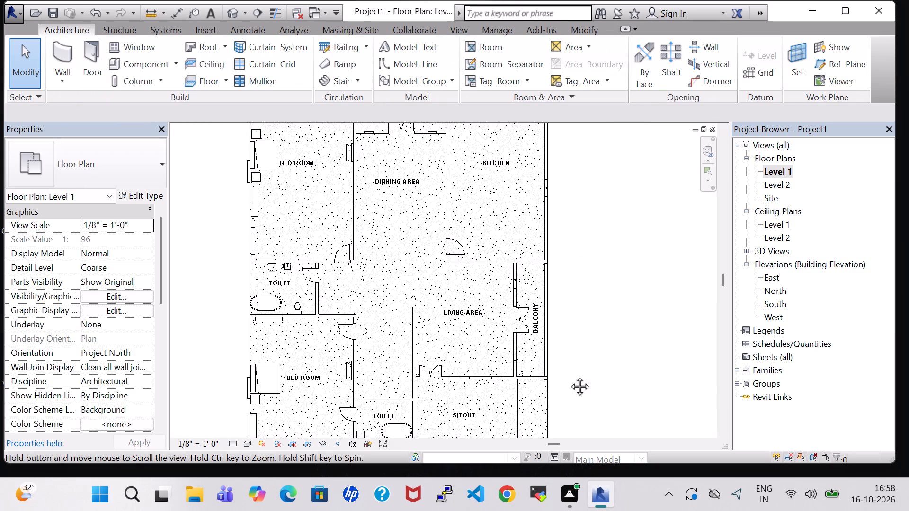
middle_drag(569, 376, 569, 376)
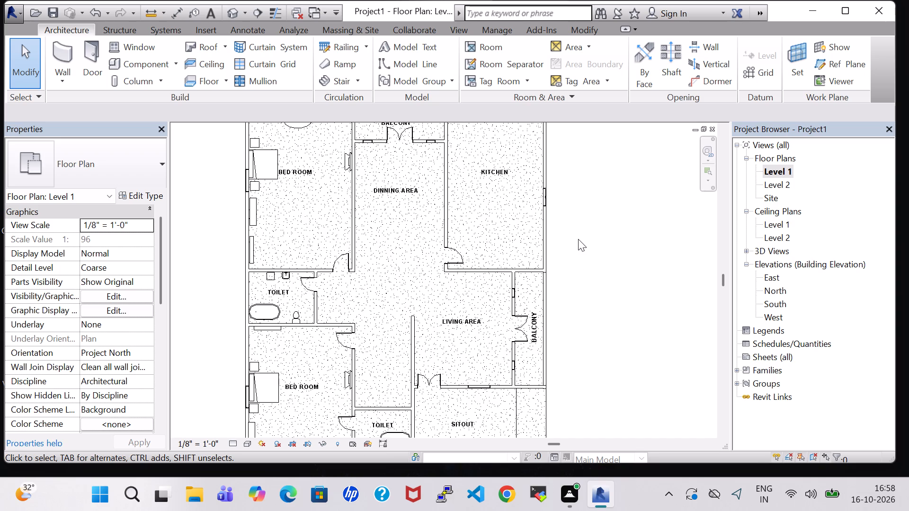
middle_click(578, 239)
middle_drag(578, 239, 578, 211)
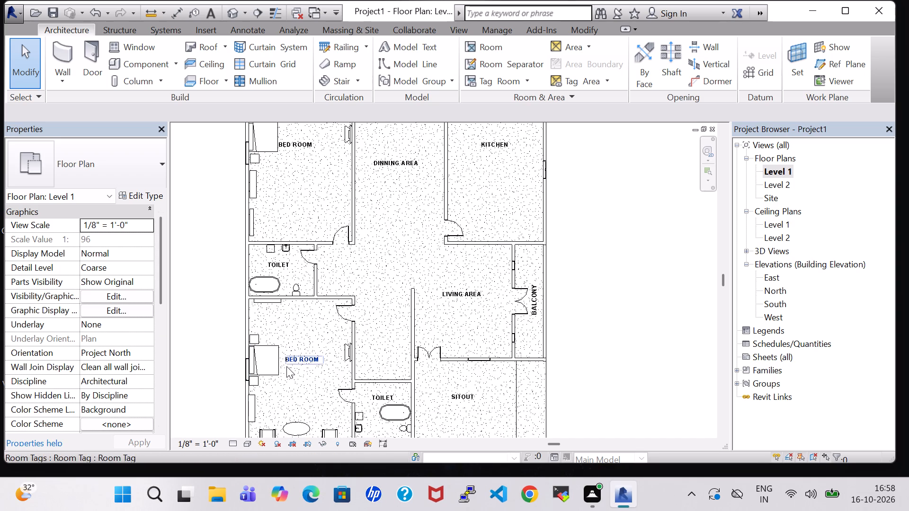
middle_drag(569, 303, 570, 350)
middle_drag(593, 227, 591, 234)
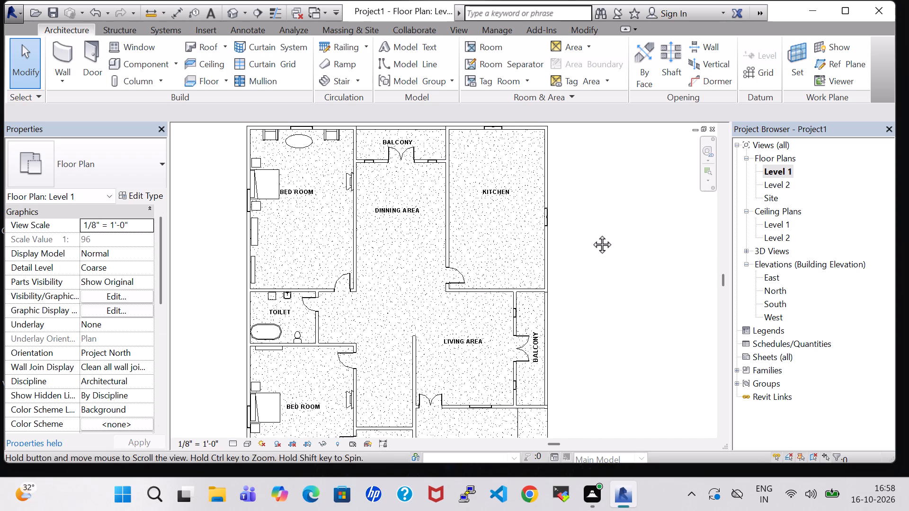
middle_drag(591, 234, 579, 280)
middle_drag(588, 275, 580, 273)
Load the Kitchenette - Medium family from the Domestic folder of Specialty Equipment for placement as a component.
click(158, 64)
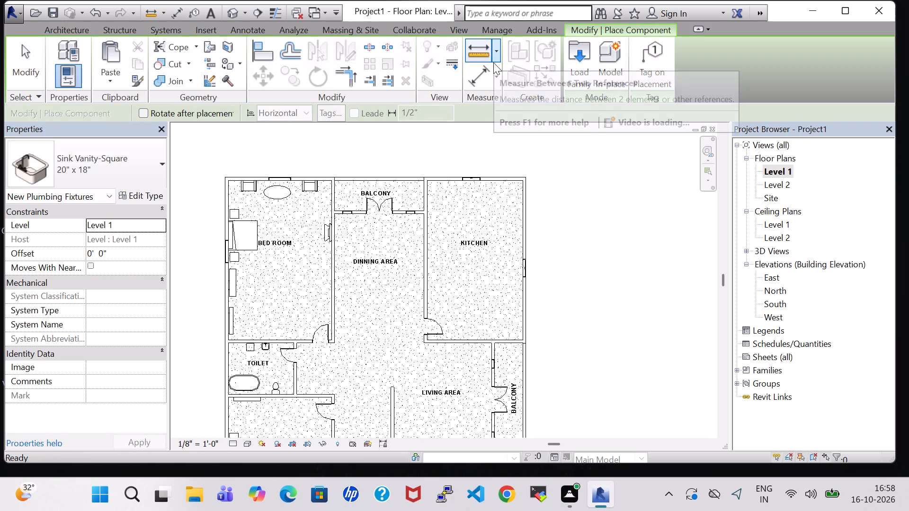
click(588, 62)
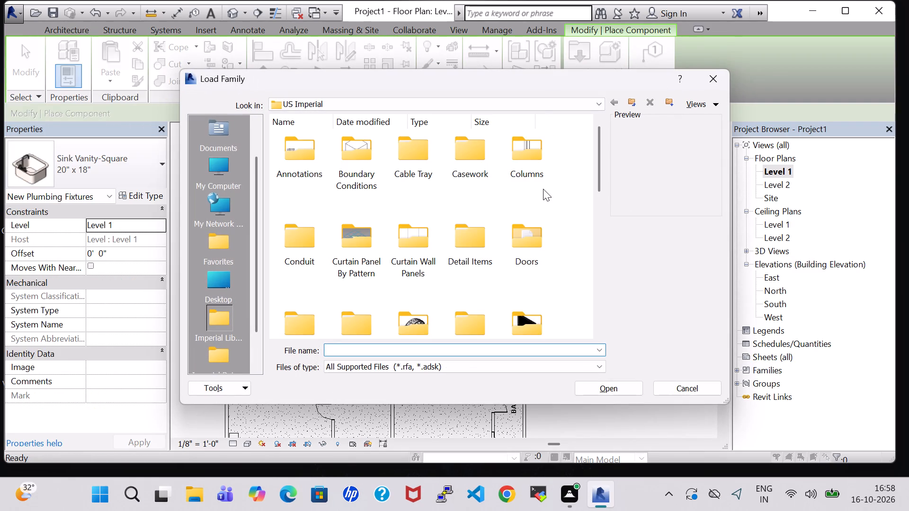
scroll(543, 189, down, 3)
double_click(369, 204)
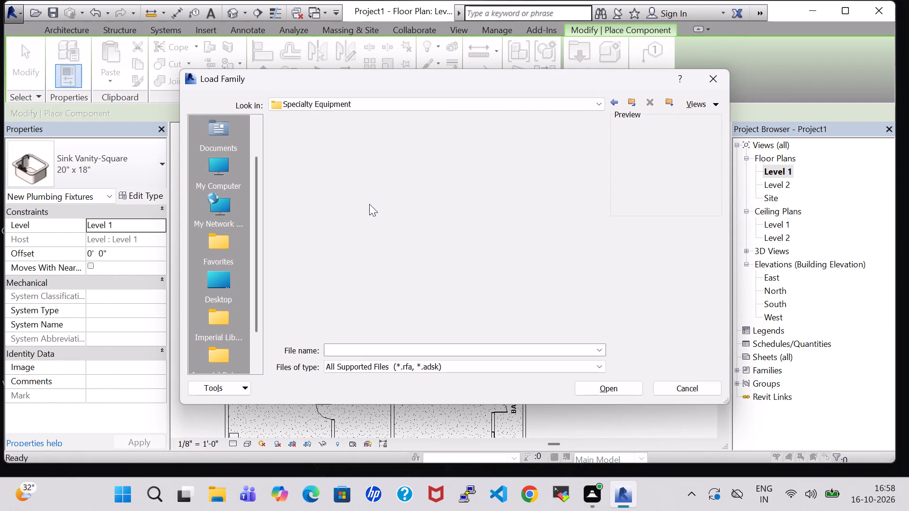
click(383, 150)
double_click(350, 147)
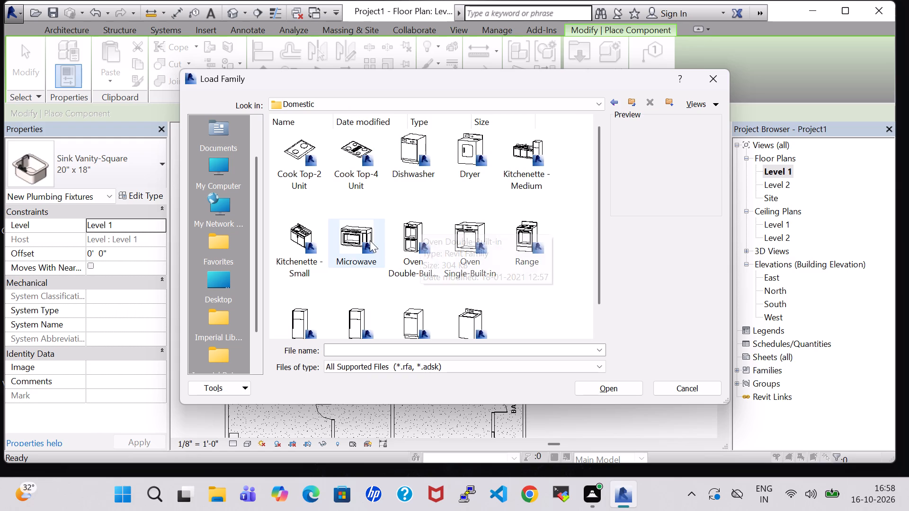
click(530, 165)
click(594, 389)
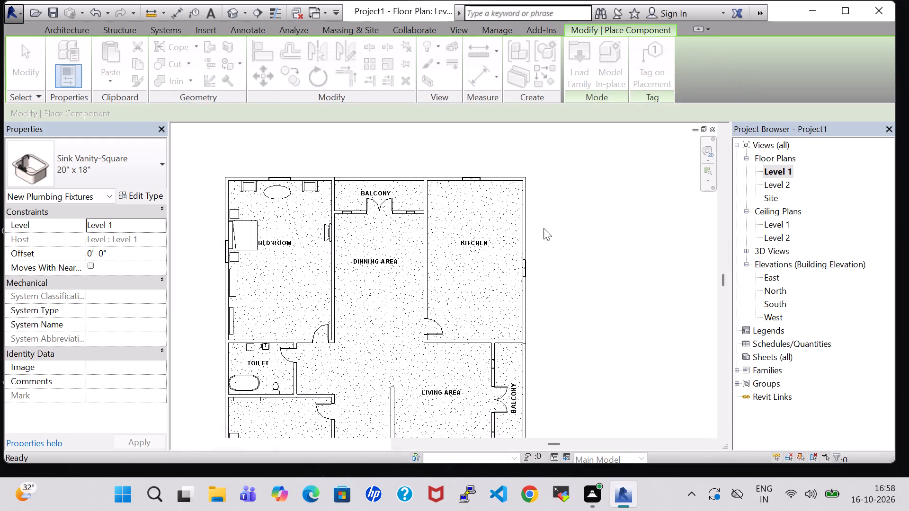
Place a rotated Kitchenette - Medium against the kitchen's east wall, north of the window.
scroll(488, 225, up, 4)
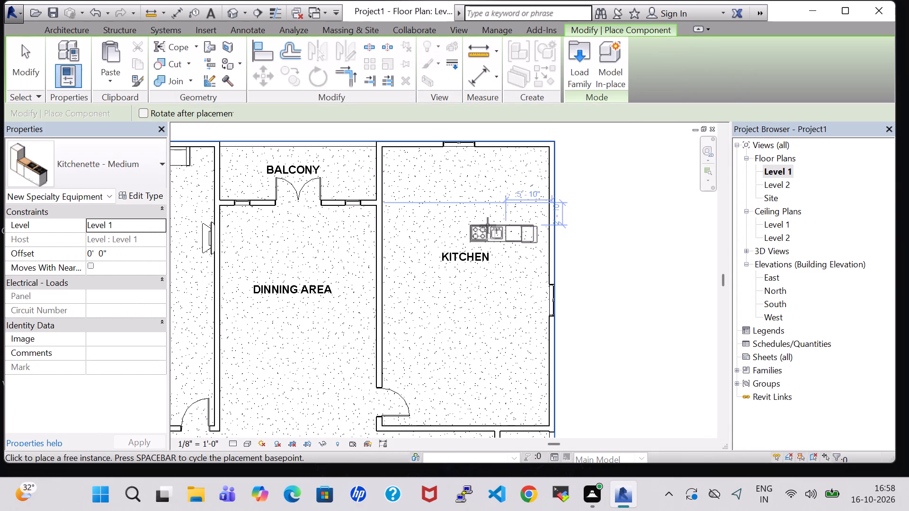
key(space)
key(space)
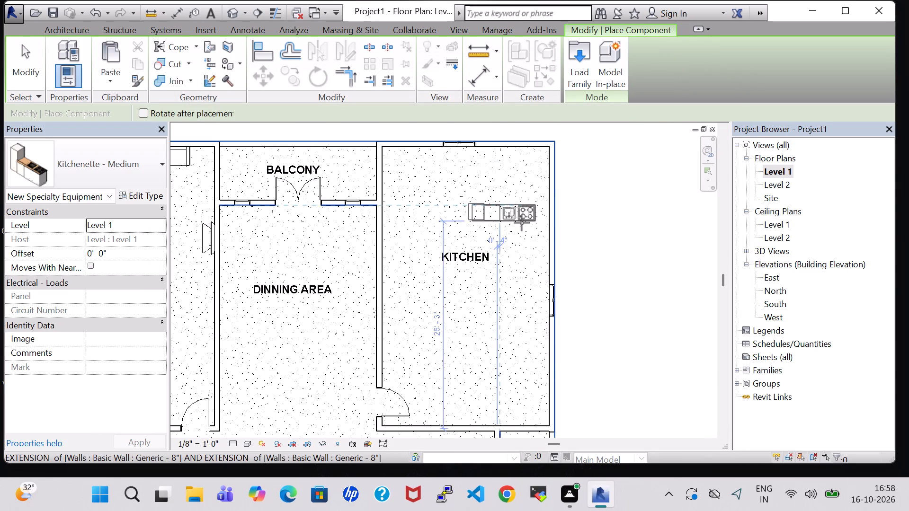
key(space)
key(space)
scroll(537, 206, up, 6)
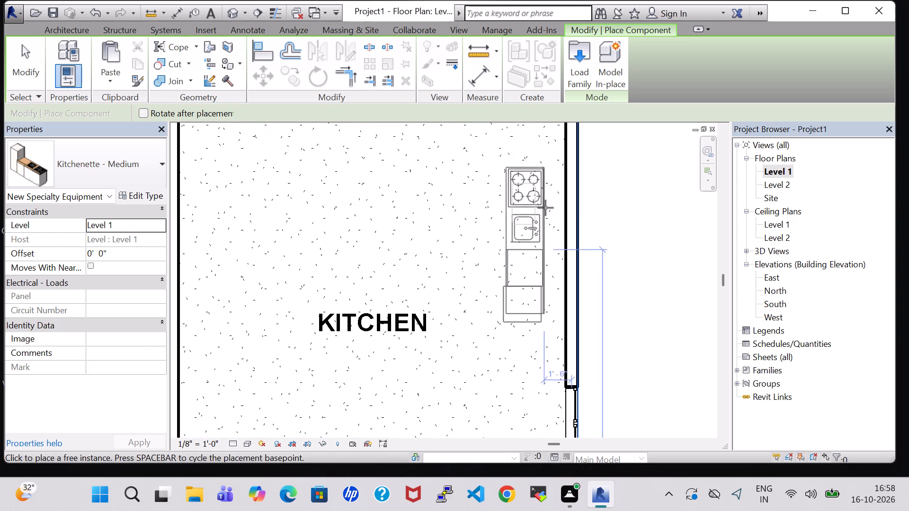
click(563, 220)
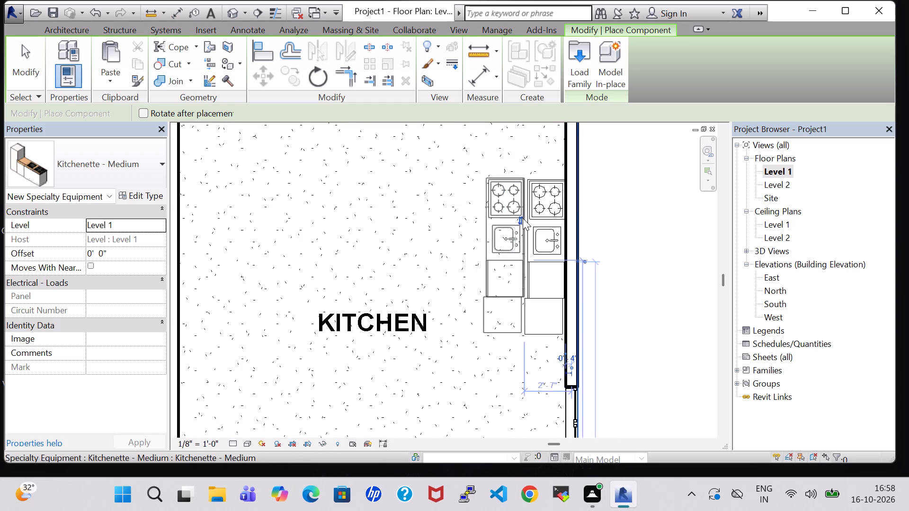
scroll(518, 218, down, 8)
key(Escape)
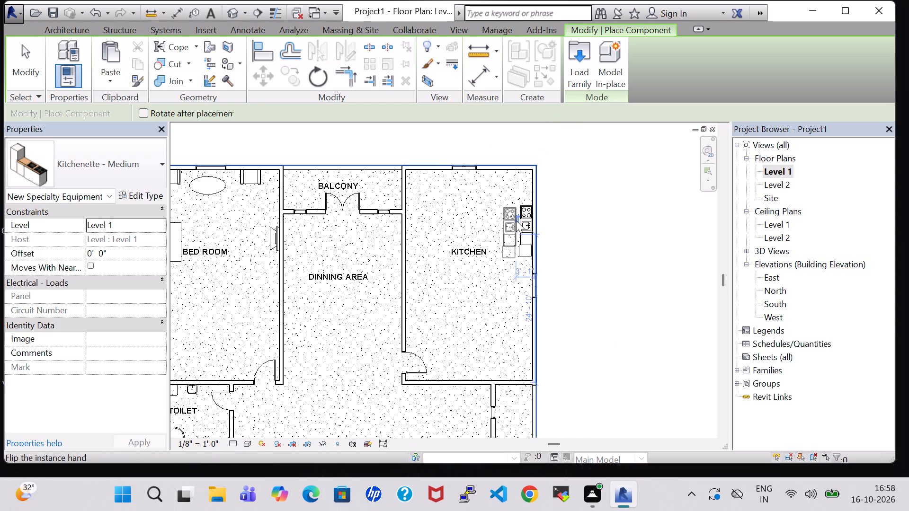
key(Escape)
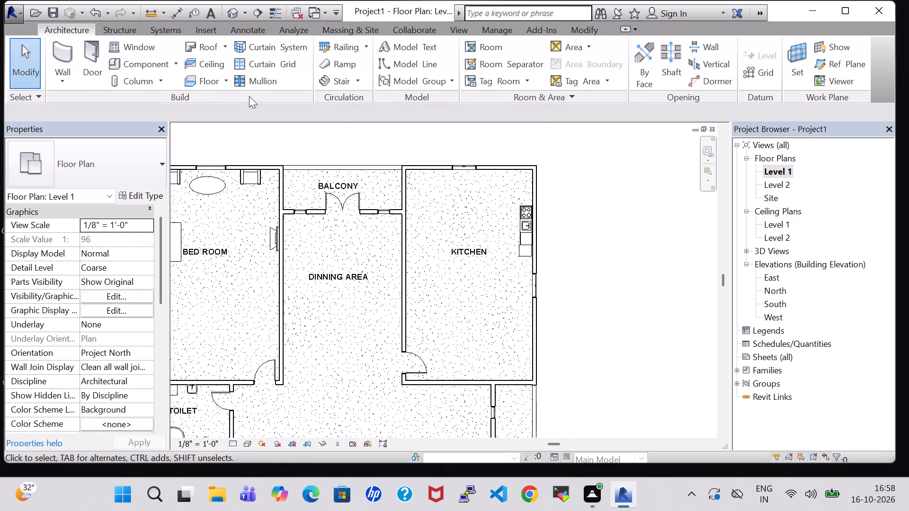
Place a rotated 35" x 32" RH Refrigerator at the kitchen's north wall, west of the window, about 3' 8" from the west wall.
click(133, 65)
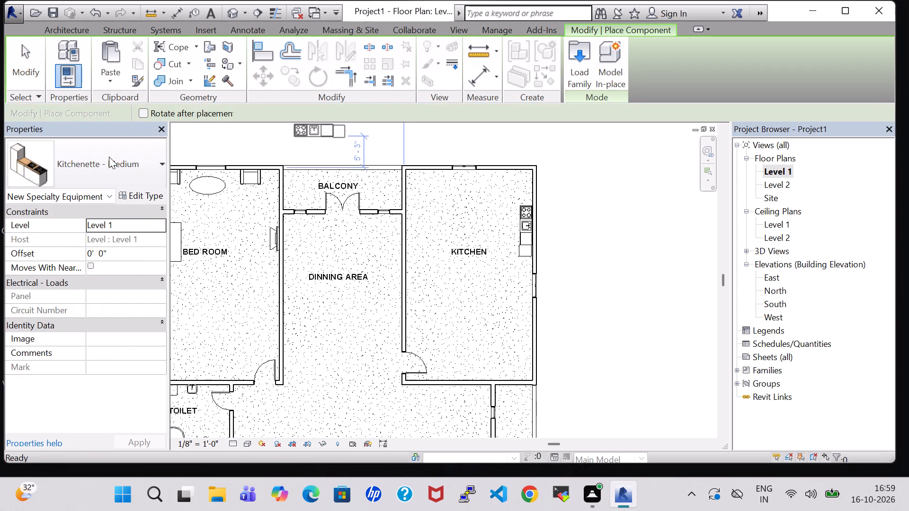
click(105, 157)
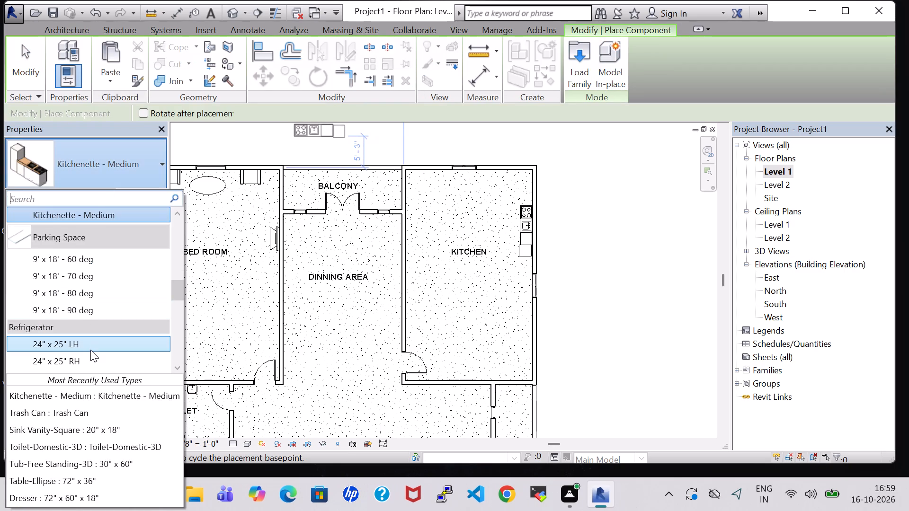
scroll(90, 356, down, 3)
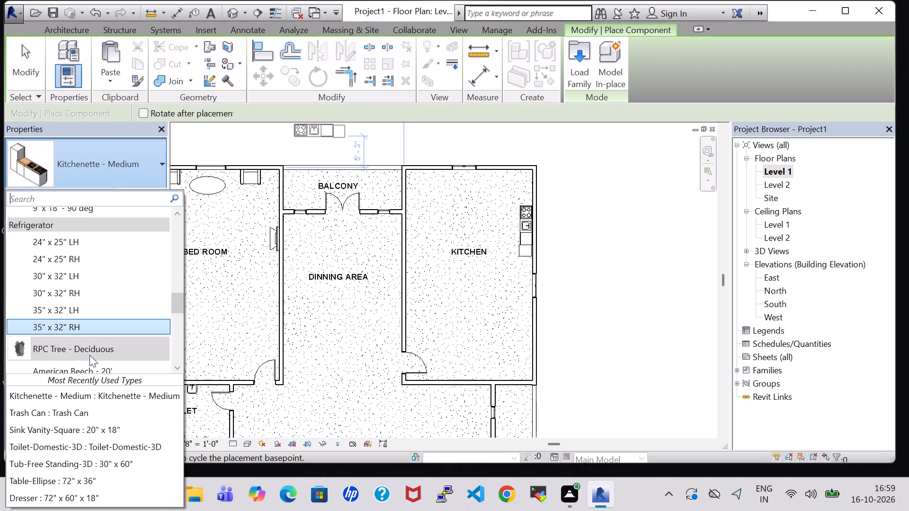
click(84, 326)
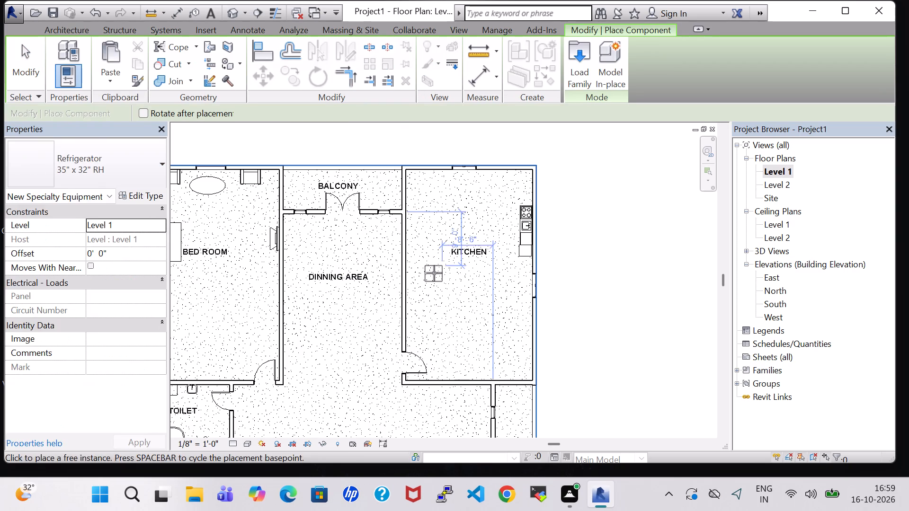
scroll(434, 273, up, 5)
middle_drag(477, 226, 463, 364)
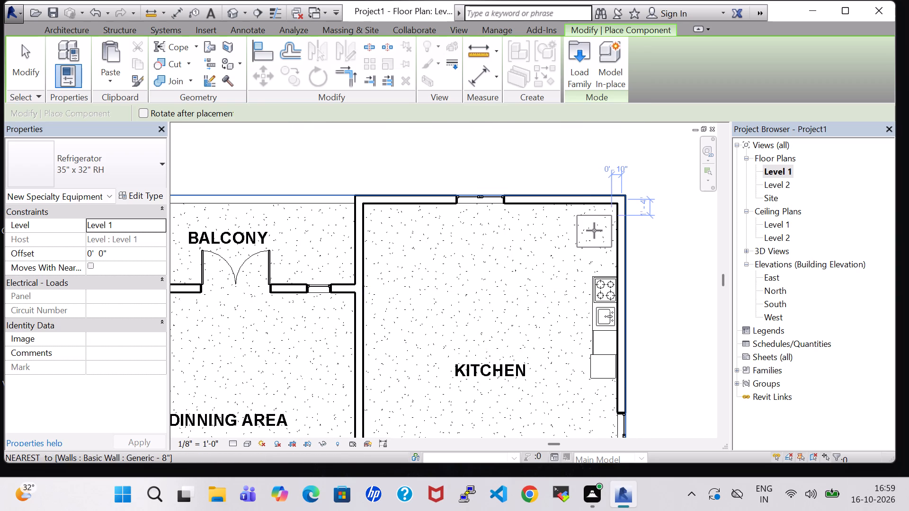
key(space)
click(418, 215)
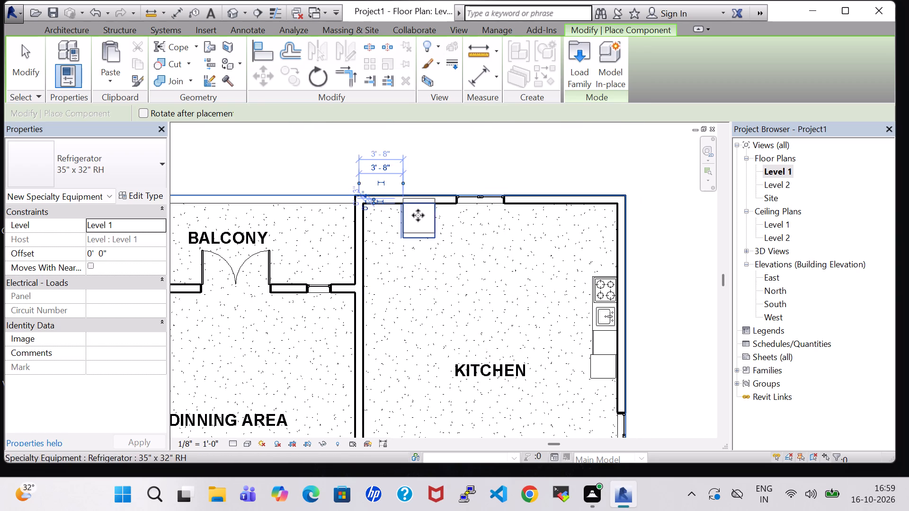
In the 3D view, rotate the refrigerator three quarter turns so its wider side runs along the kitchen's north wall.
click(235, 10)
scroll(576, 187, down, 3)
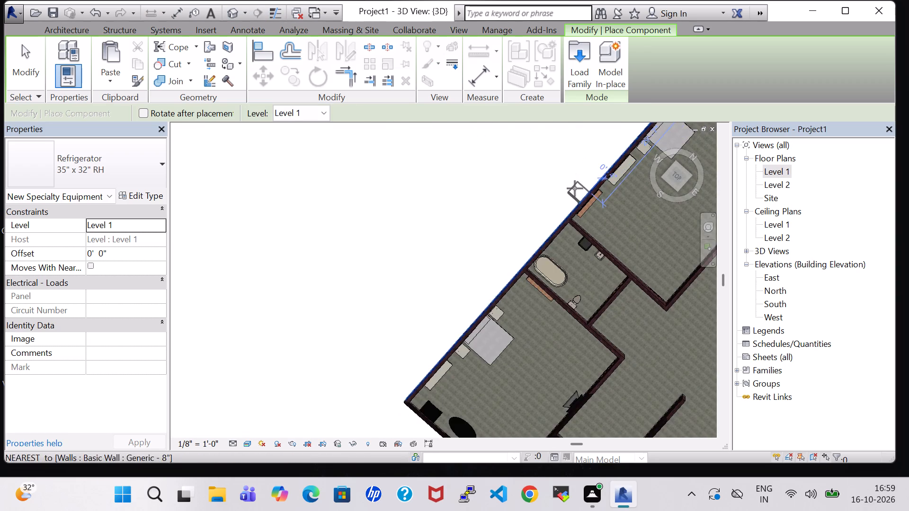
scroll(520, 194, down, 3)
key(Escape)
scroll(493, 204, down, 3)
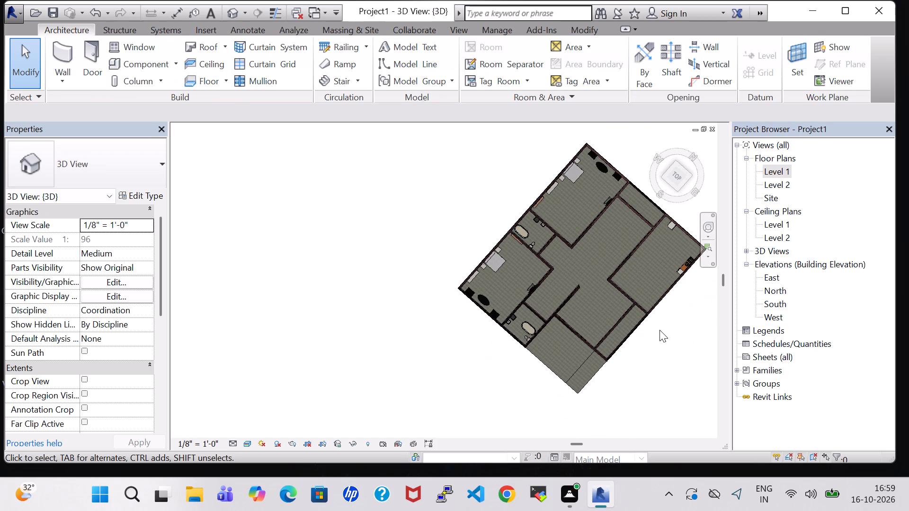
key(space)
key(space)
key(space)
key(space)
key(space)
key(space)
key(space)
key(space)
middle_drag(659, 330, 658, 279)
shift+middle_drag(461, 387, 527, 273)
middle_drag(527, 273, 364, 353)
scroll(641, 273, up, 5)
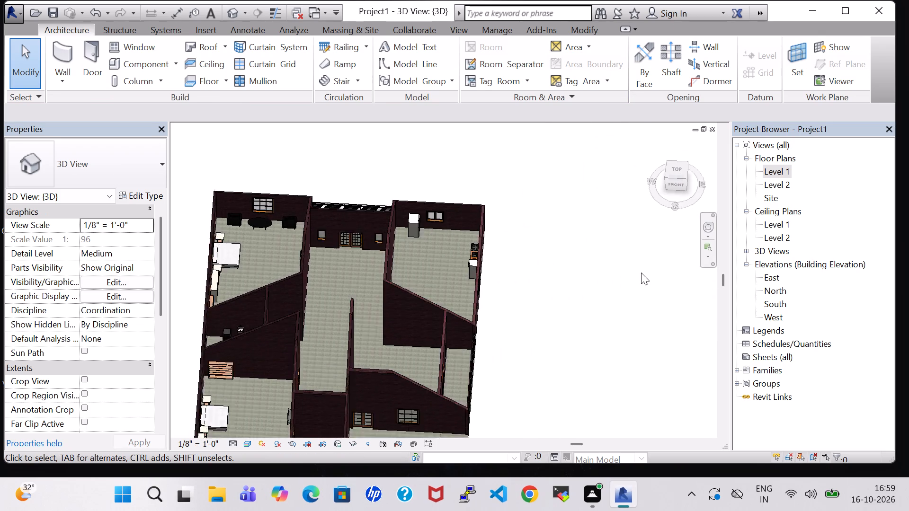
click(383, 224)
key(space)
click(474, 233)
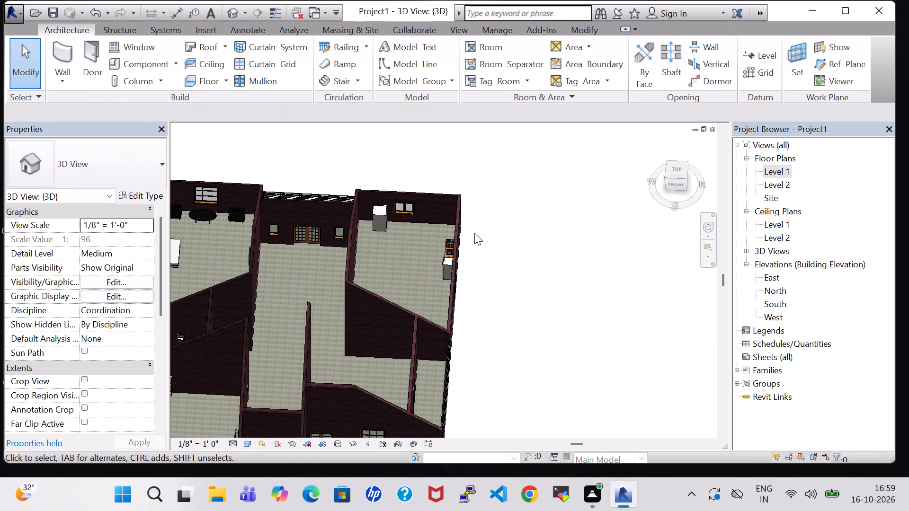
click(386, 220)
key(space)
key(space)
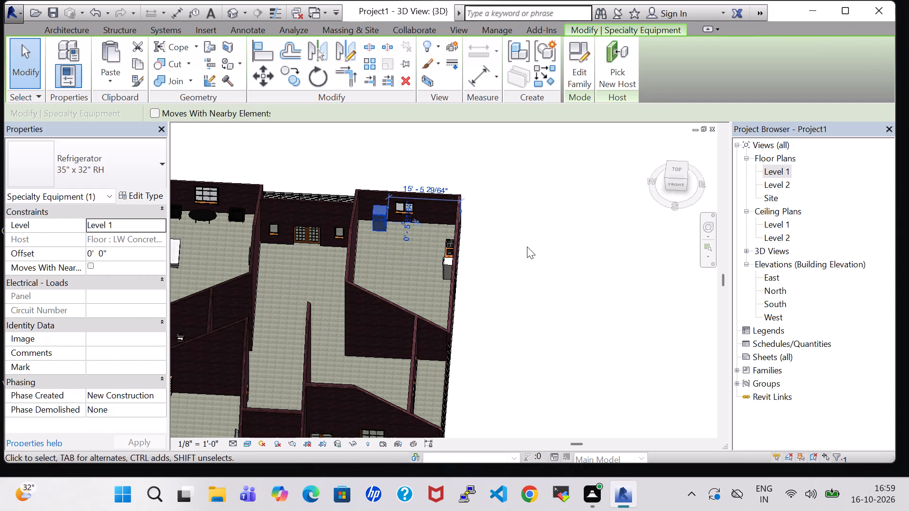
click(527, 247)
scroll(479, 247, up, 6)
middle_drag(479, 247, 507, 247)
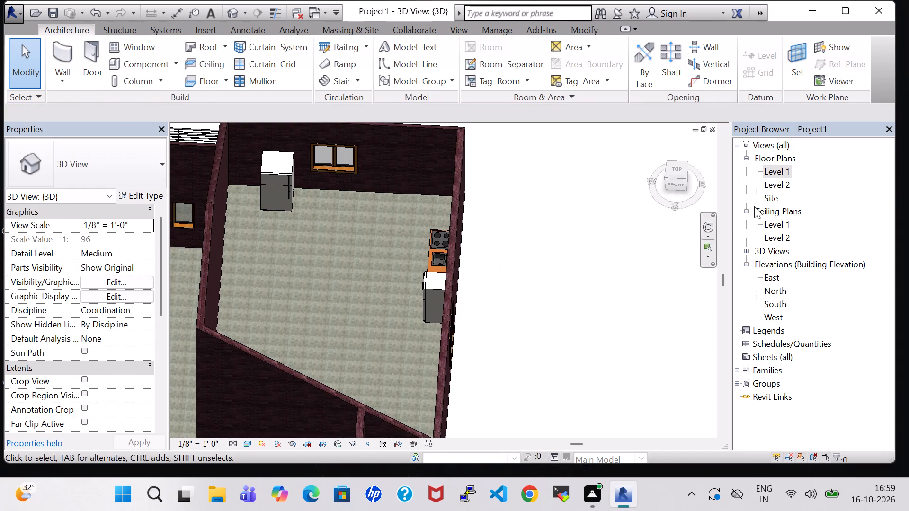
Return to the Level 1 floor plan and activate component placement.
double_click(771, 173)
scroll(492, 282, down, 3)
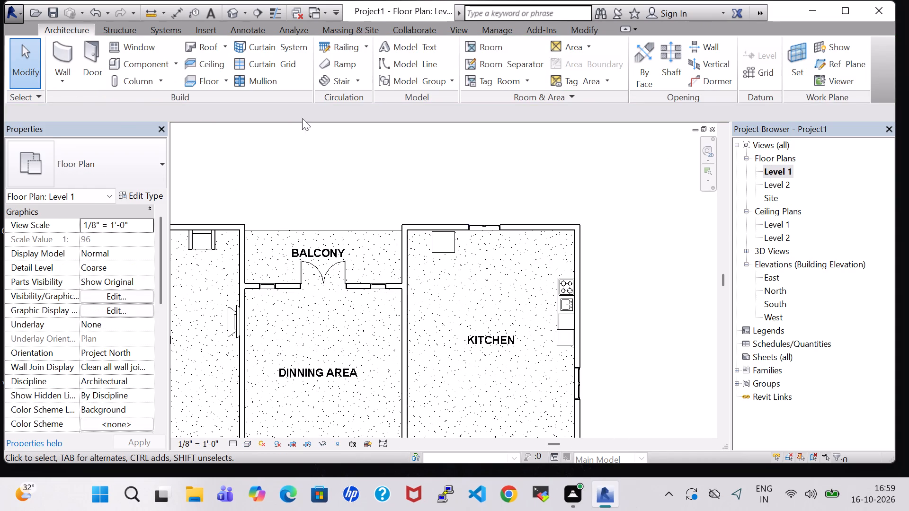
click(145, 66)
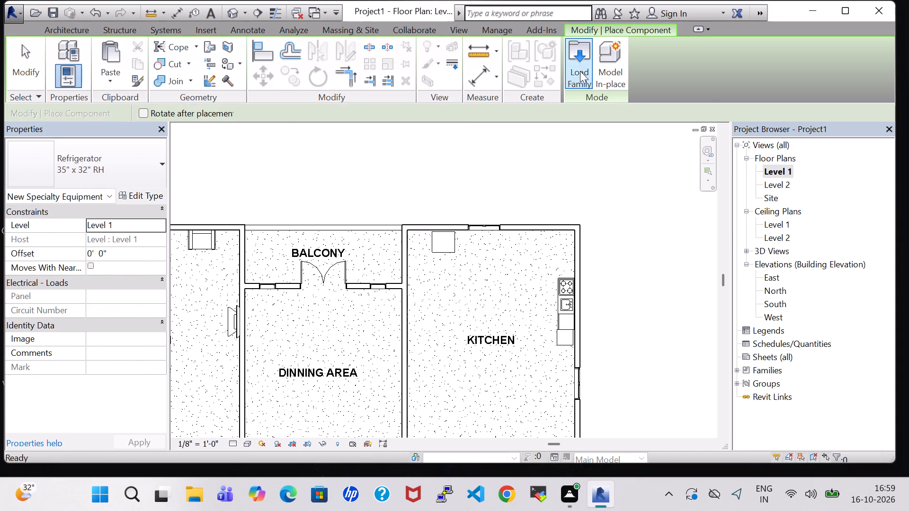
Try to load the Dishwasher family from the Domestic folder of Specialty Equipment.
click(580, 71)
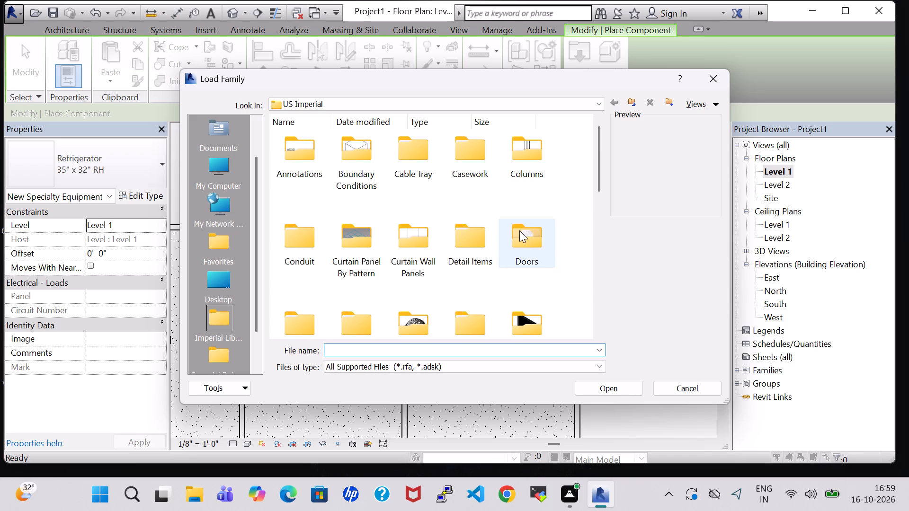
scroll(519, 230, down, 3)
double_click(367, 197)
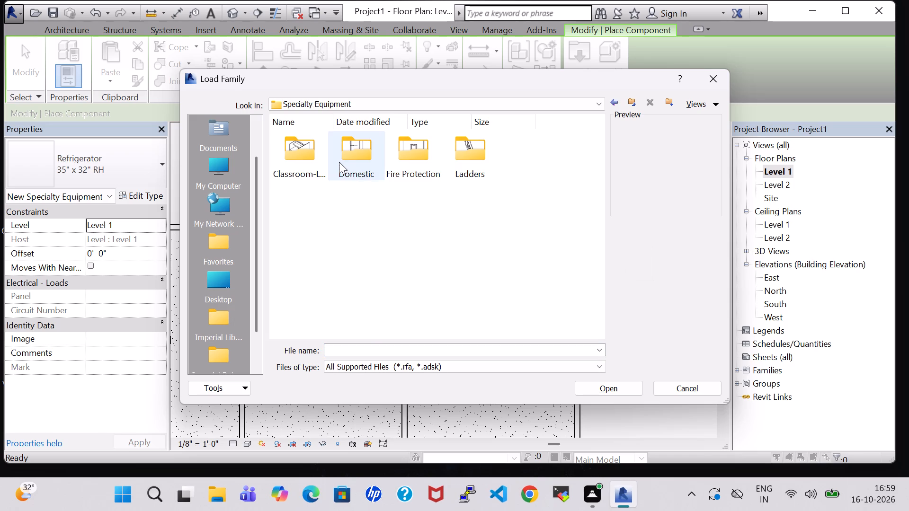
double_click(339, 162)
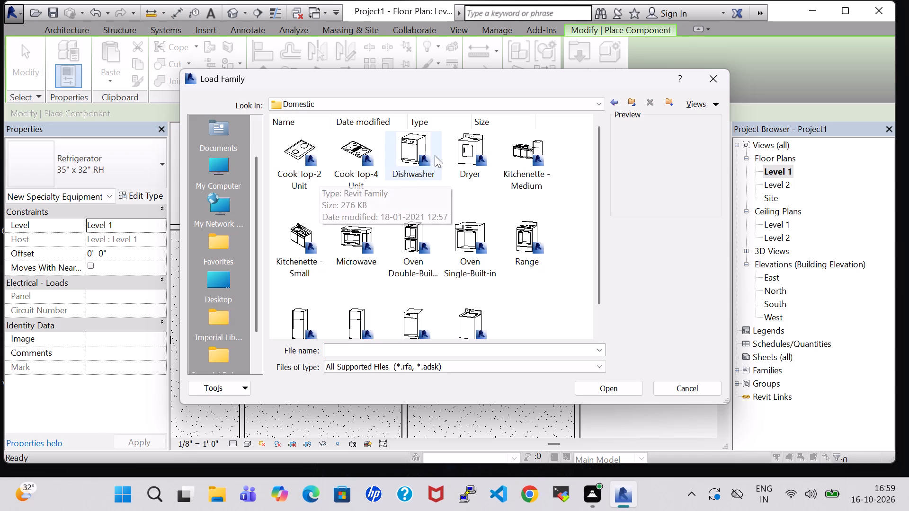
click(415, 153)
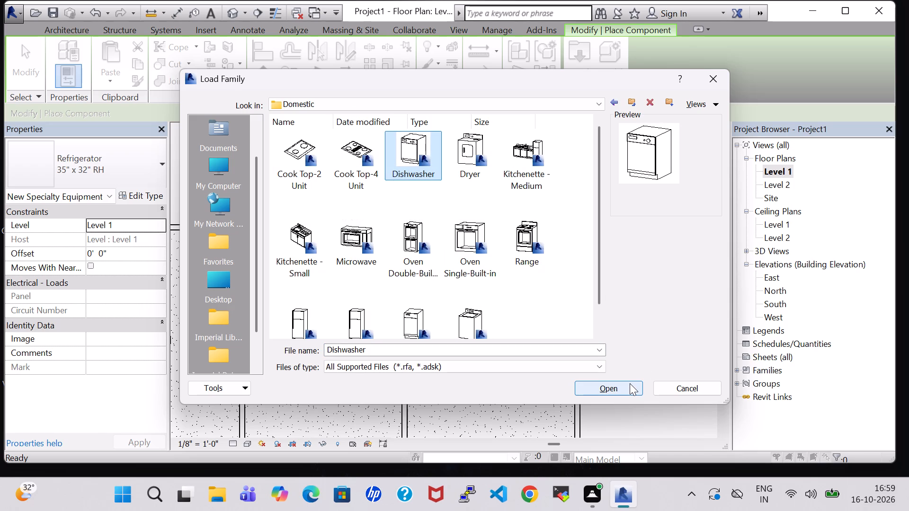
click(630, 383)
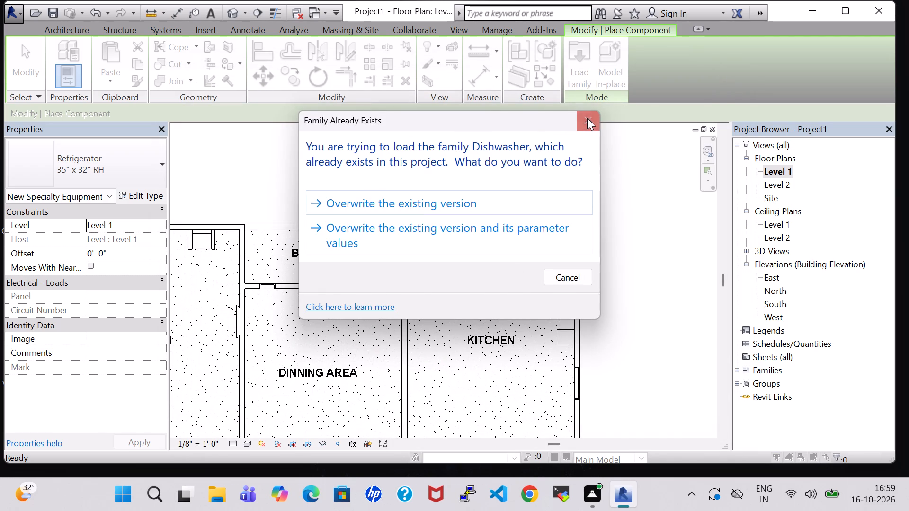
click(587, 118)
Place a 24" x 26 1/4" x 34 1/2" Dishwasher at the kitchen's north wall, east of the window, about 6' 11" from the east wall.
click(120, 160)
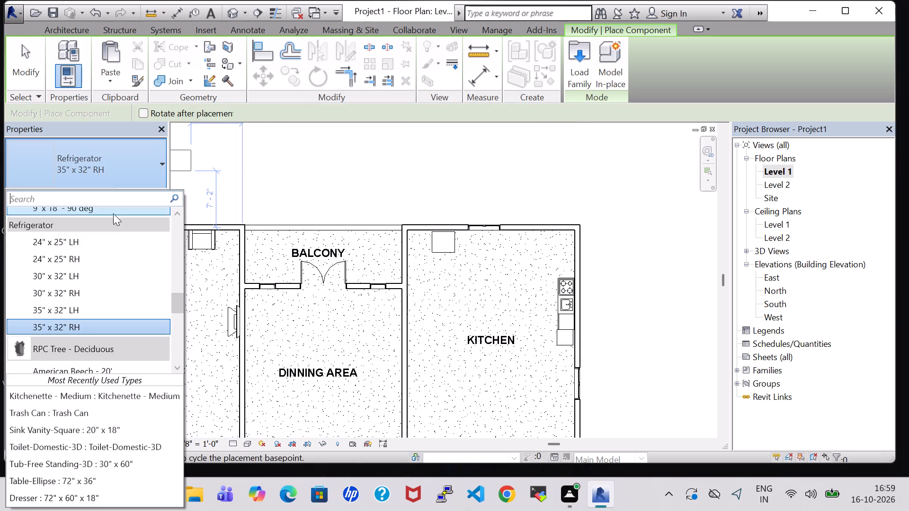
scroll(99, 314, up, 2)
scroll(73, 270, up, 1)
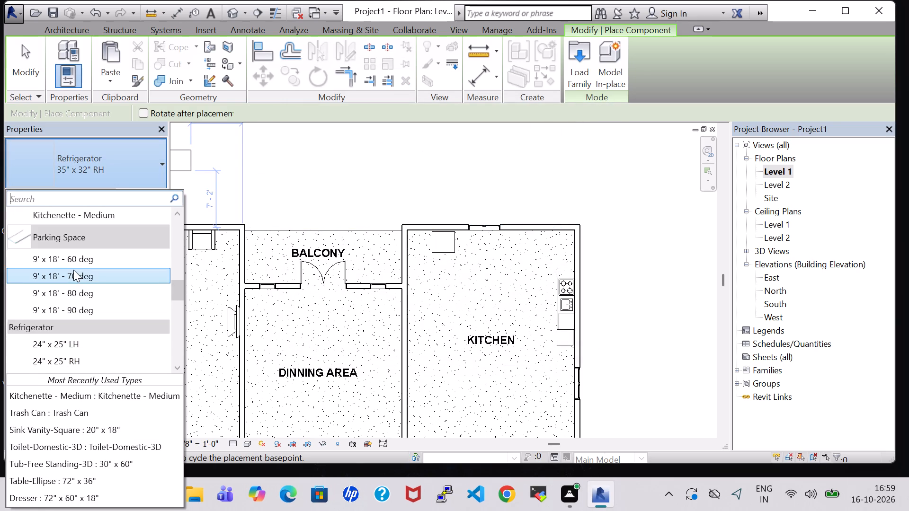
scroll(73, 270, up, 4)
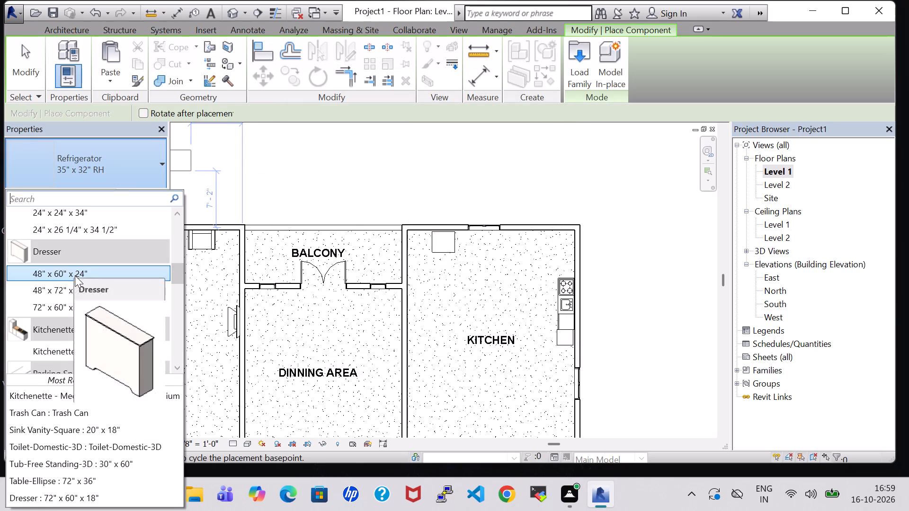
scroll(75, 275, up, 2)
click(80, 295)
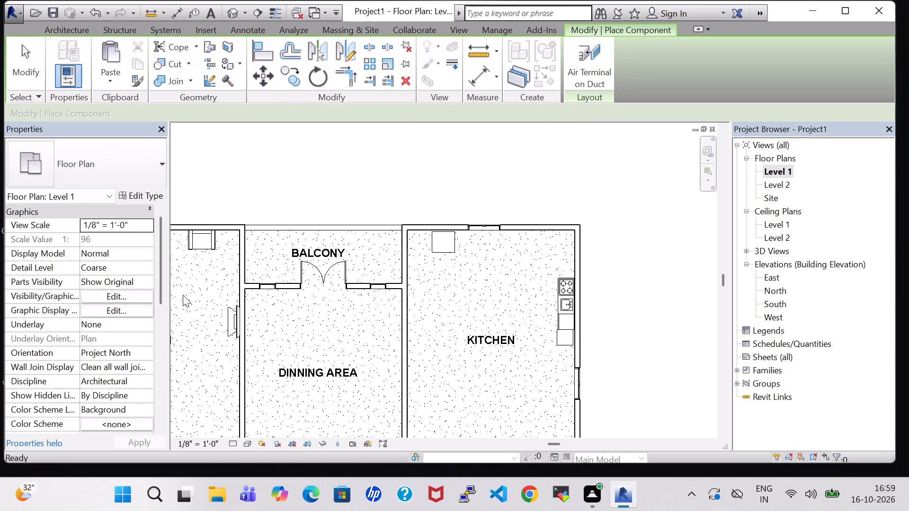
scroll(515, 277, up, 4)
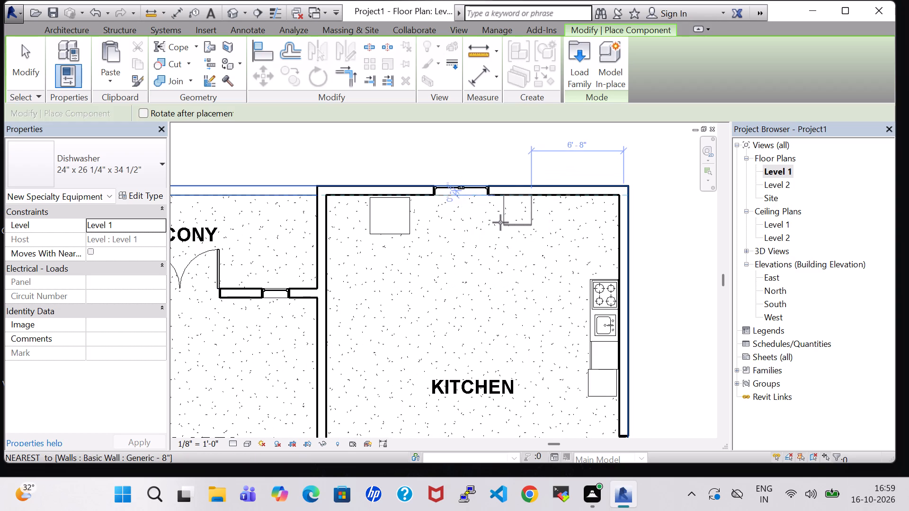
click(497, 222)
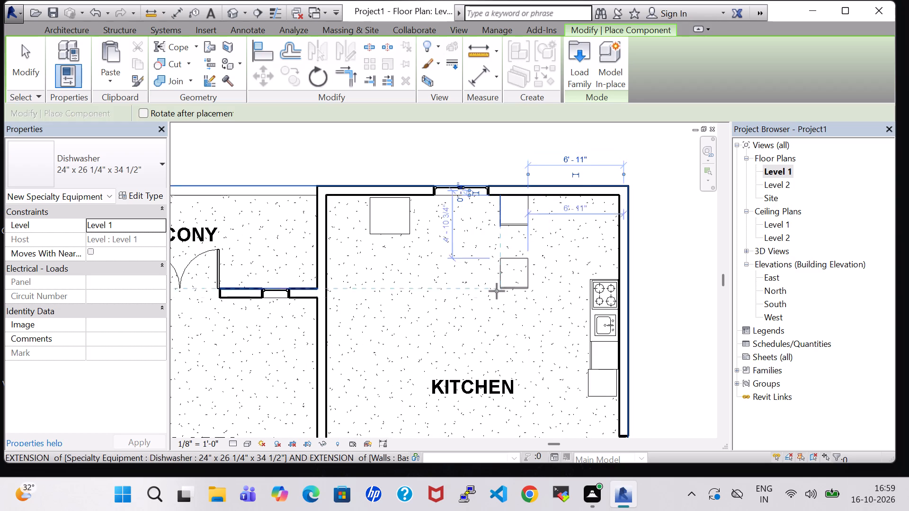
scroll(496, 292, down, 5)
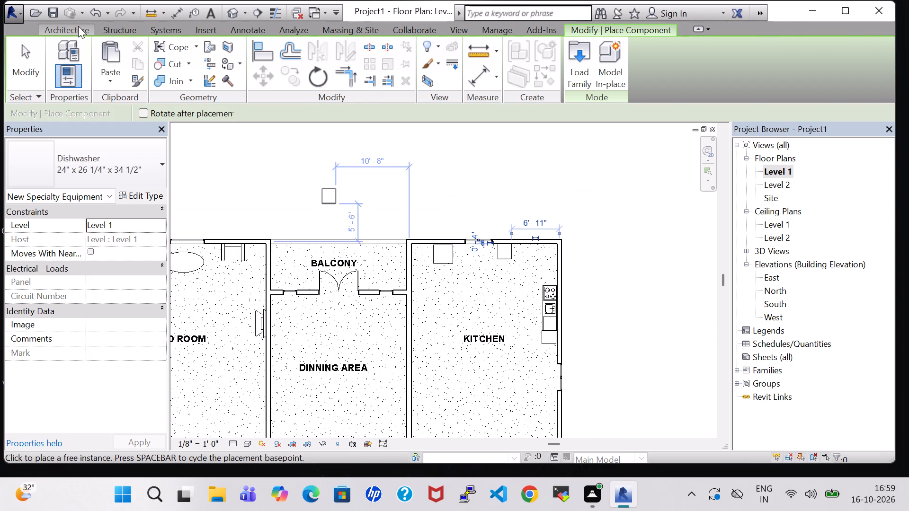
Place a rotated Counter Top w Sink Hole against the kitchen's west wall, its north end level with the wall between balcony and dining area.
click(78, 26)
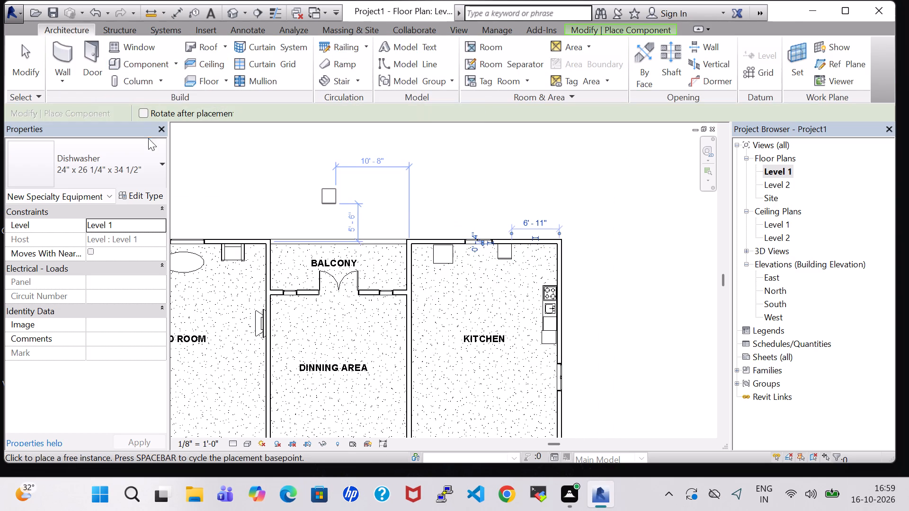
click(146, 156)
scroll(113, 262, up, 5)
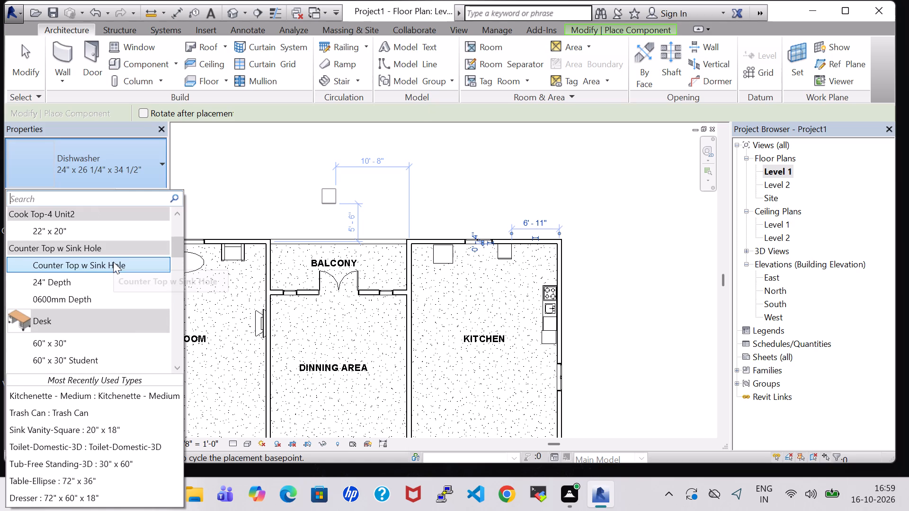
click(113, 262)
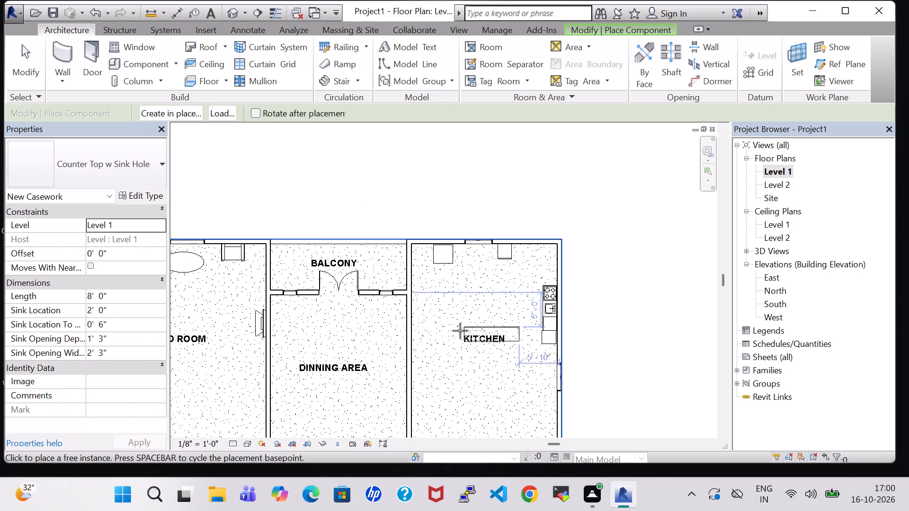
scroll(437, 349, up, 4)
key(space)
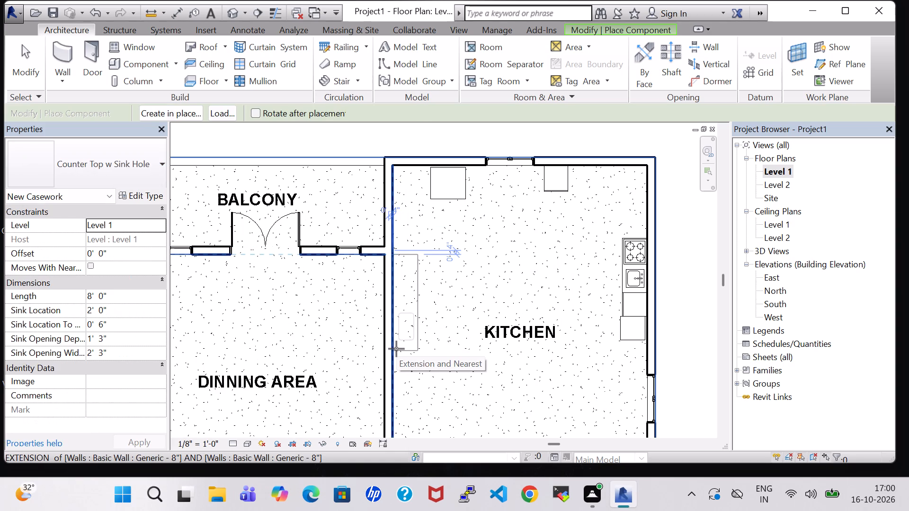
click(396, 349)
scroll(410, 344, down, 3)
key(Escape)
key(Escape)
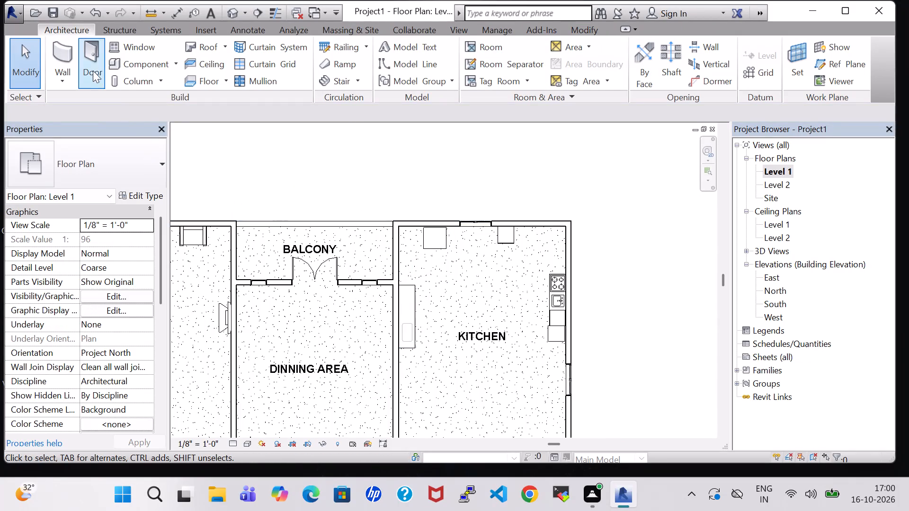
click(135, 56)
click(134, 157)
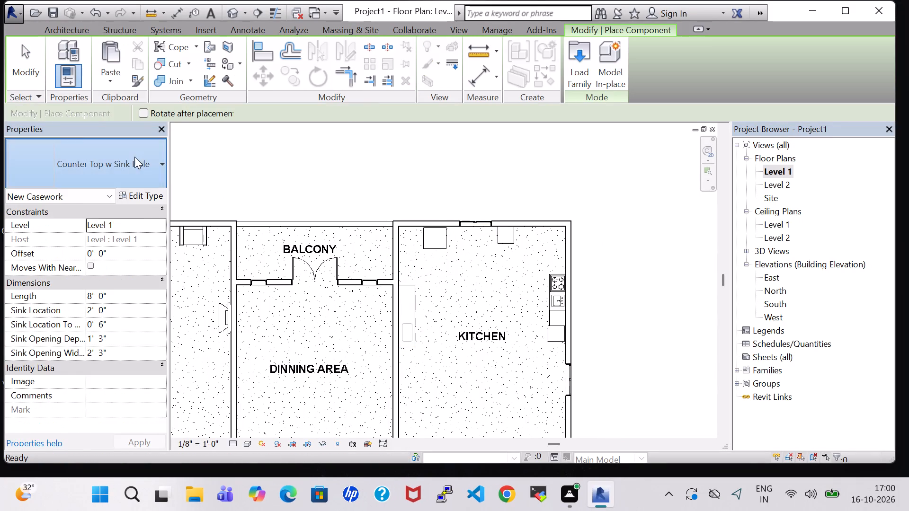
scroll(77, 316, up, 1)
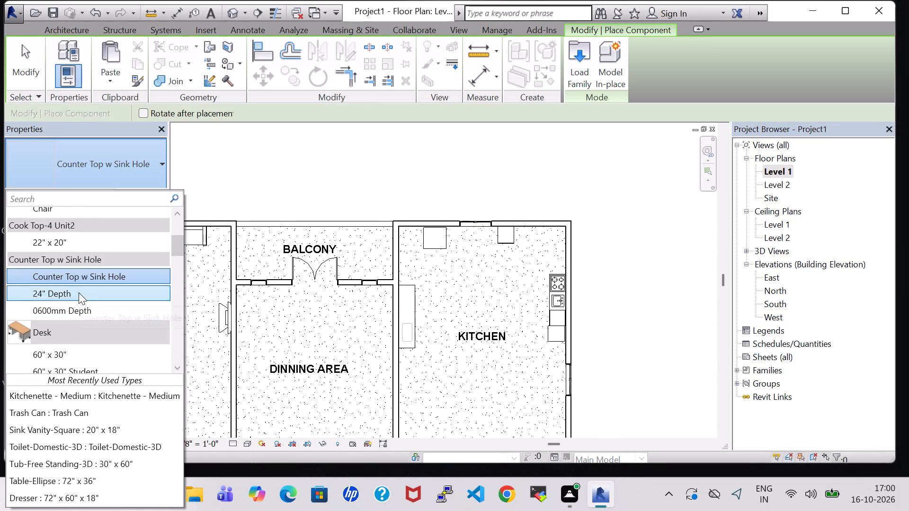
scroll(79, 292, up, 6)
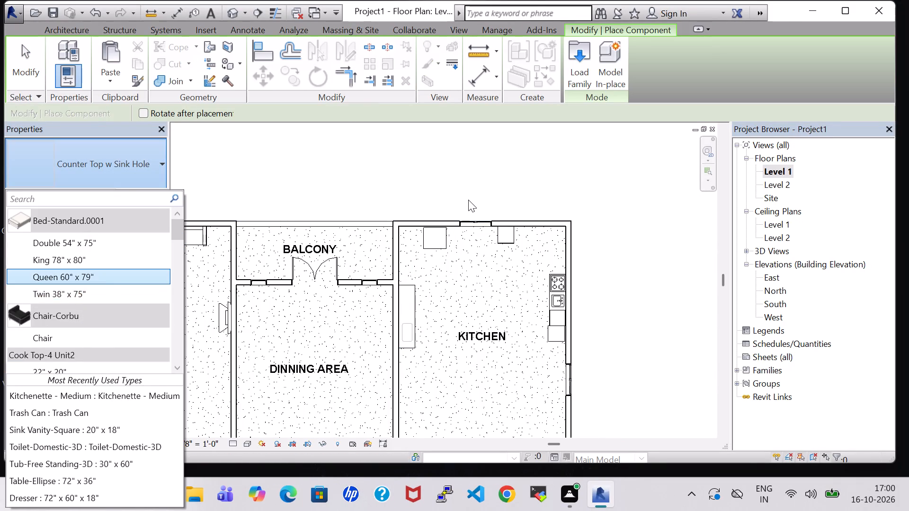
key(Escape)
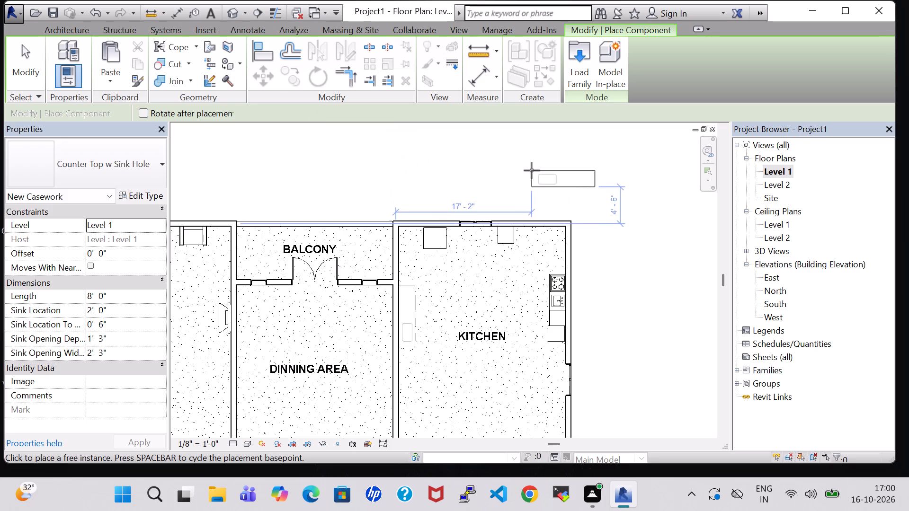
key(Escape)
Load the Microwave family from the Domestic folder of Specialty Equipment for placement as a component.
click(153, 62)
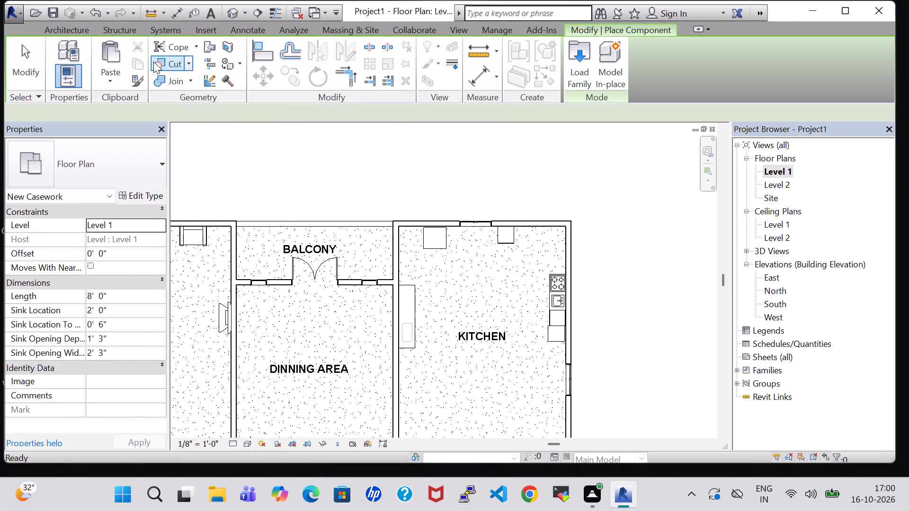
click(569, 64)
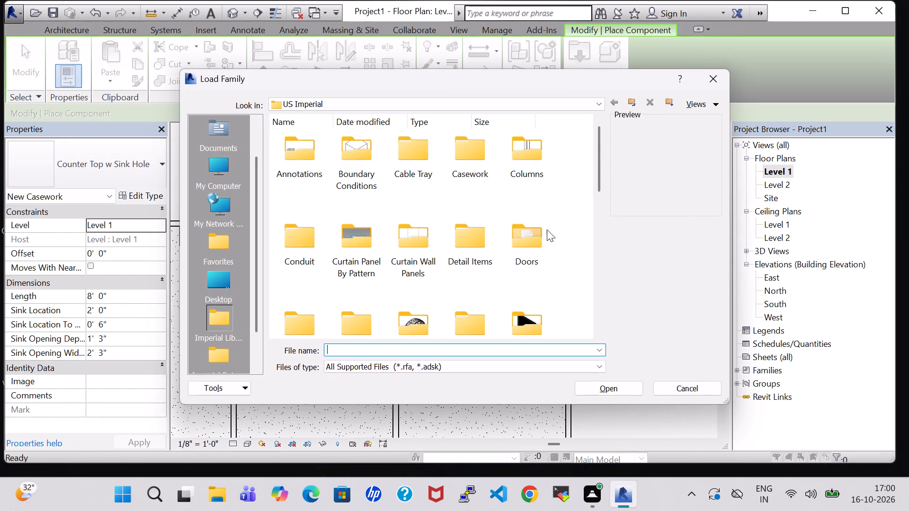
scroll(536, 250, down, 3)
double_click(337, 187)
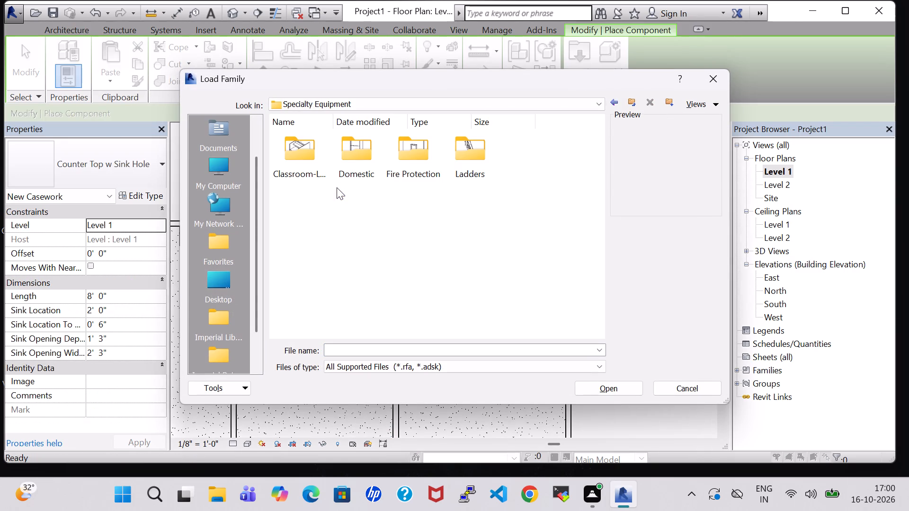
double_click(357, 159)
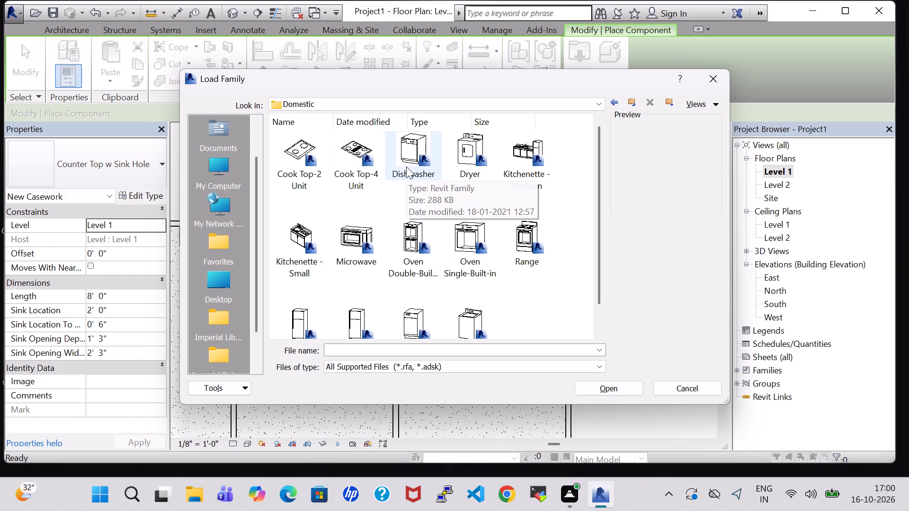
click(360, 239)
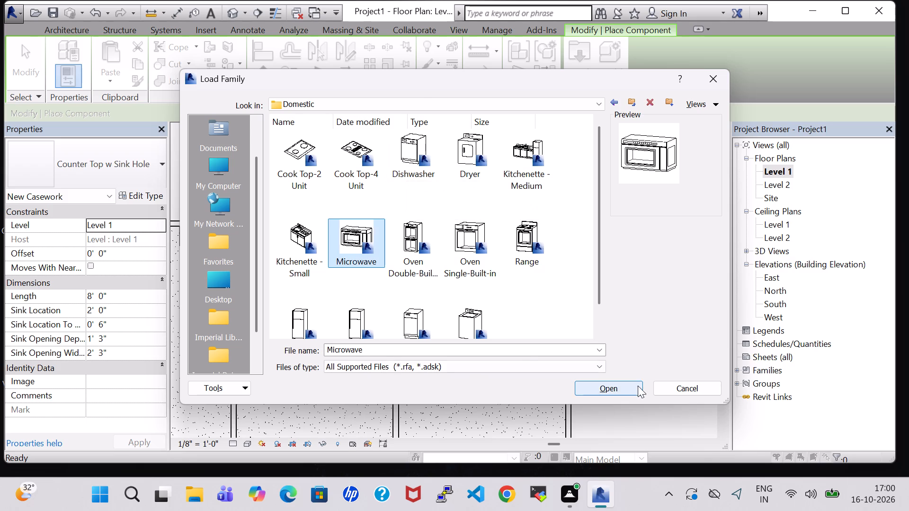
click(638, 386)
scroll(405, 306, up, 5)
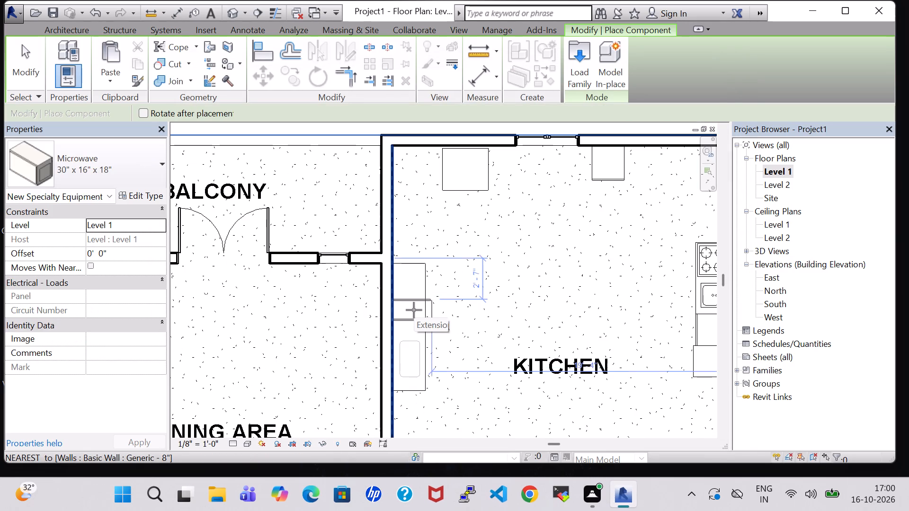
Place a rotated 30" x 16" x 18" Microwave on the kitchen's west countertop, just north of the sink opening.
key(space)
key(space)
key(space)
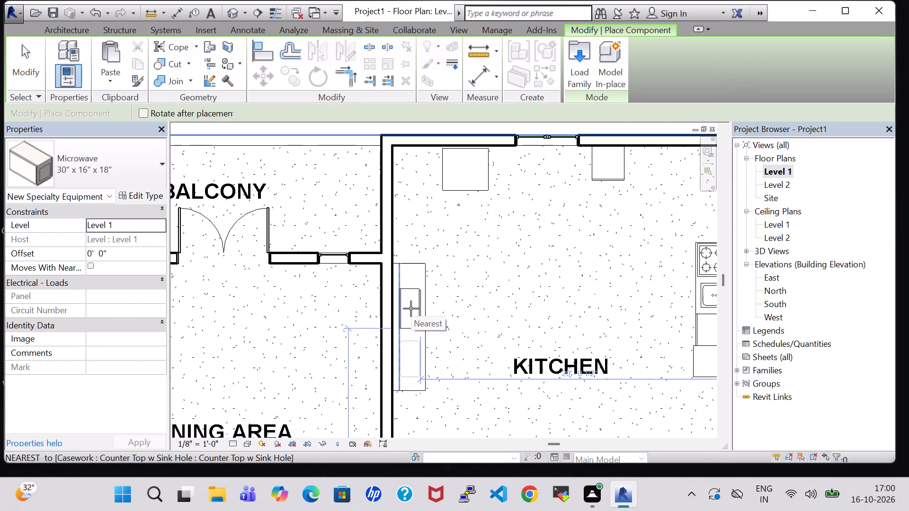
scroll(411, 308, up, 5)
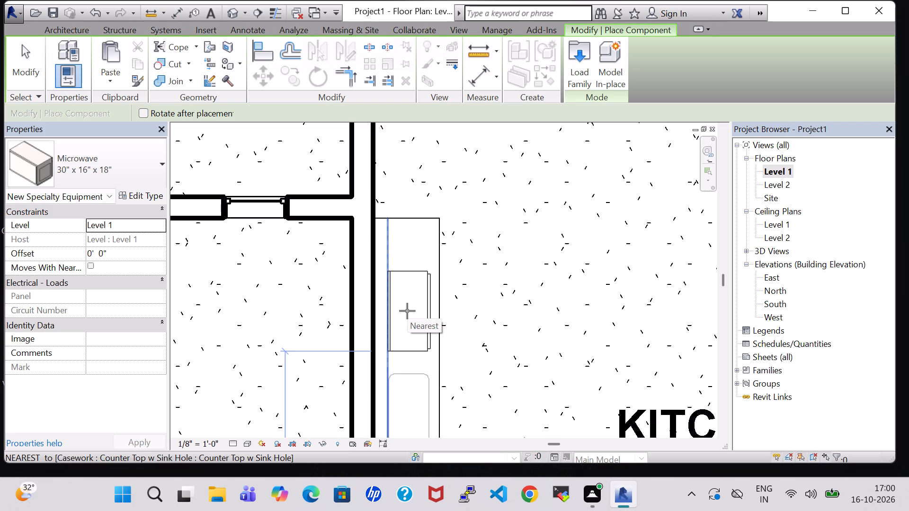
click(407, 311)
key(Escape)
key(Escape)
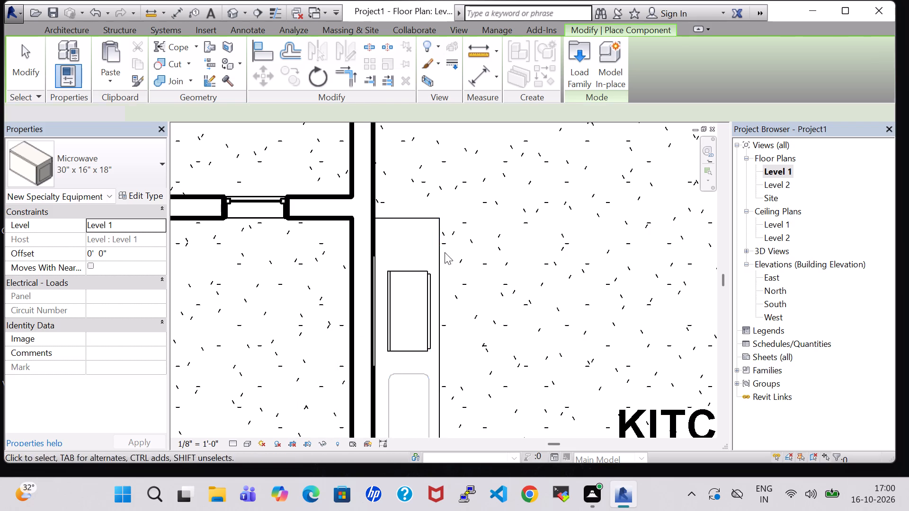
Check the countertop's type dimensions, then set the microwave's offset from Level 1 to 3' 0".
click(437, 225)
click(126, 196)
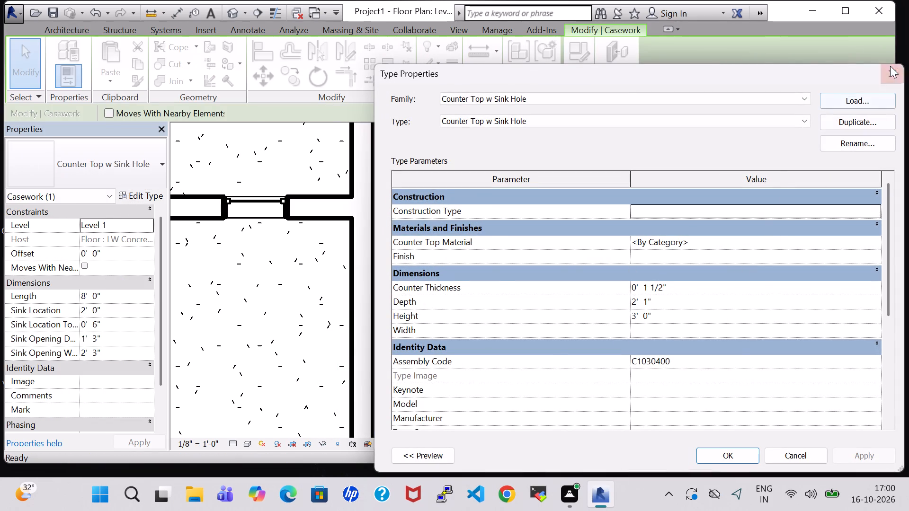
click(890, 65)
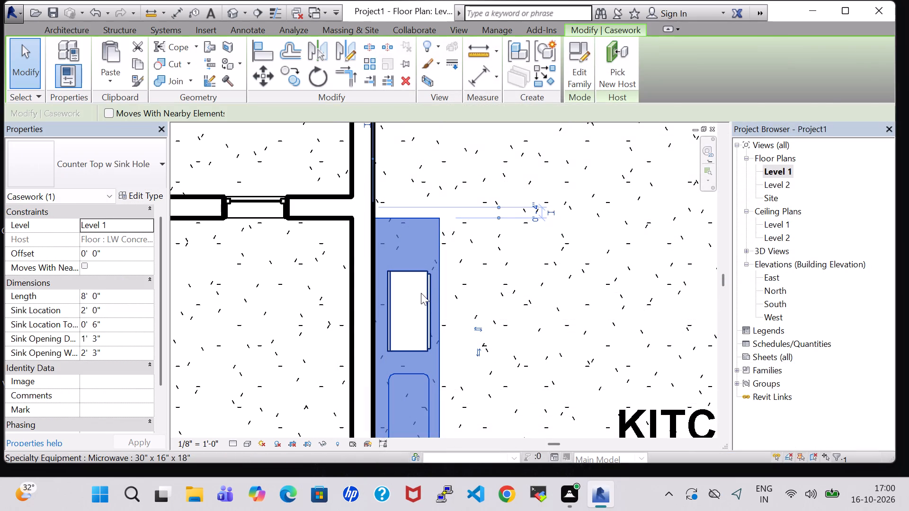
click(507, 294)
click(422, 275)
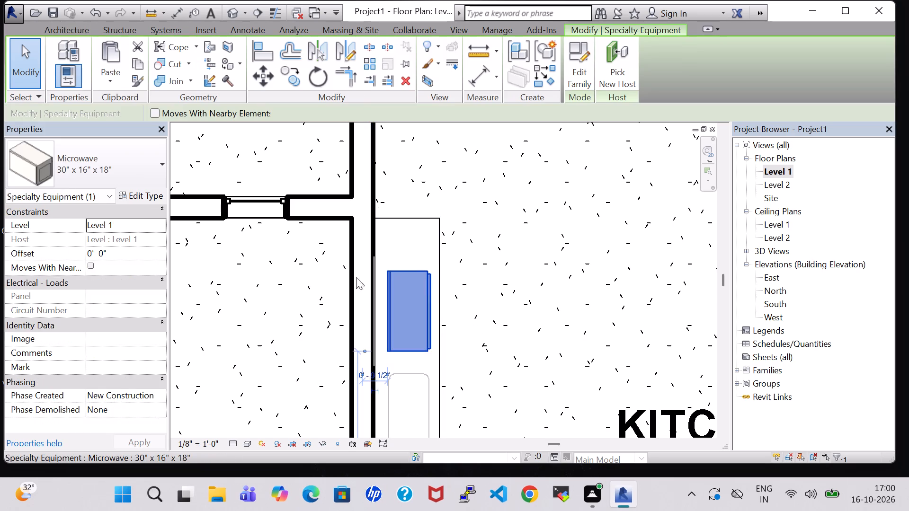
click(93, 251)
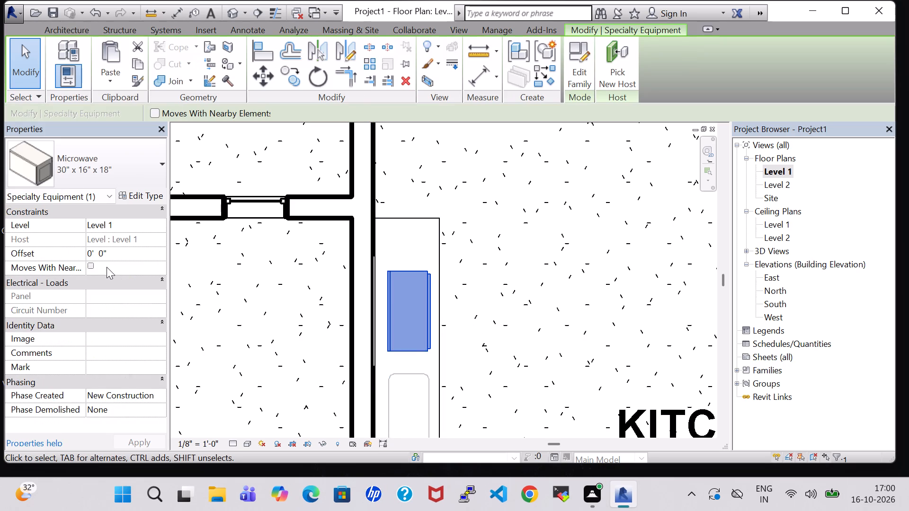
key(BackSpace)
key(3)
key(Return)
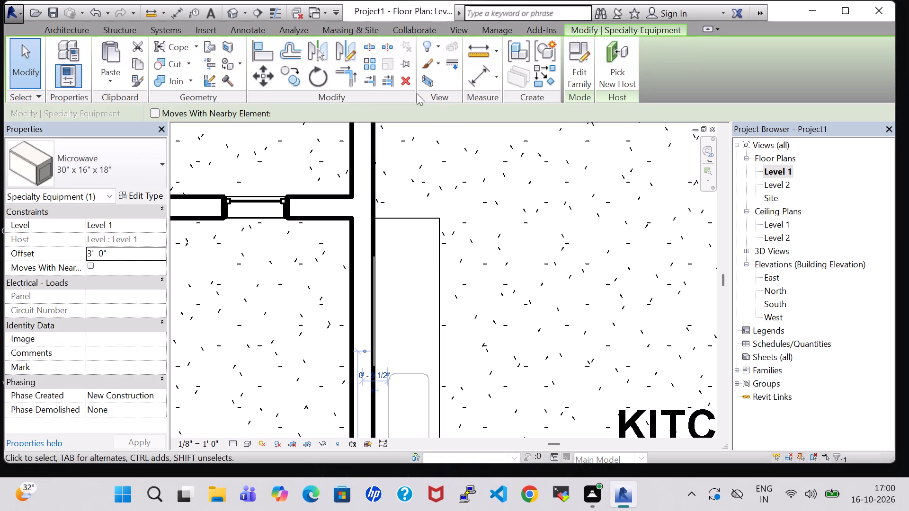
Examine the microwave's position relative to the countertop in 3D and review the countertop's type properties.
click(236, 13)
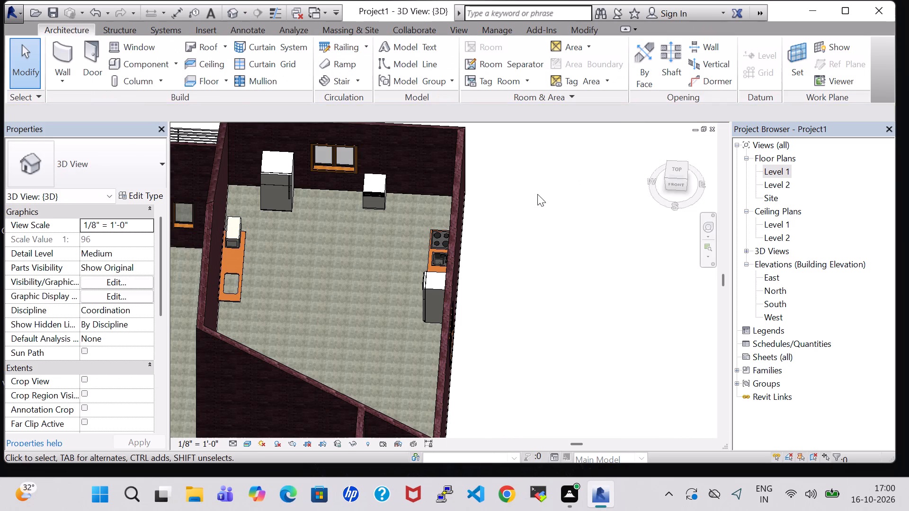
middle_drag(536, 195, 443, 174)
middle_drag(383, 209, 585, 202)
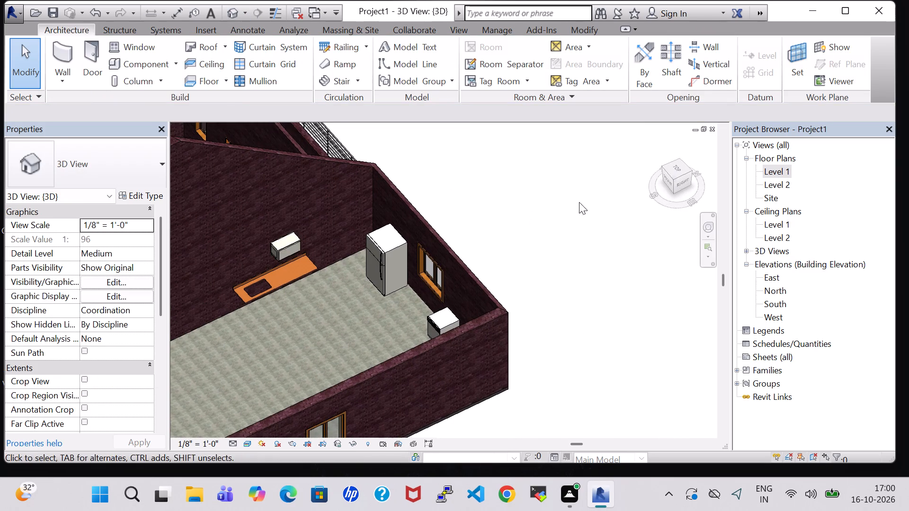
click(286, 237)
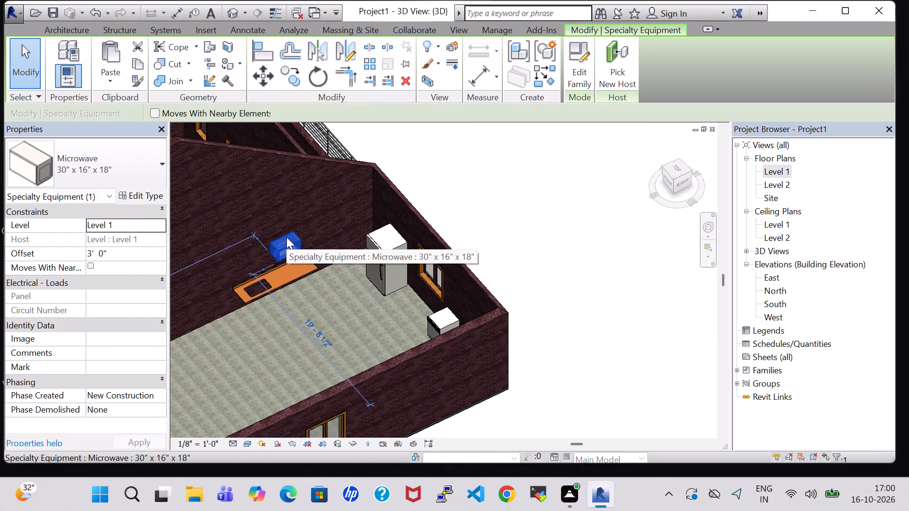
click(286, 278)
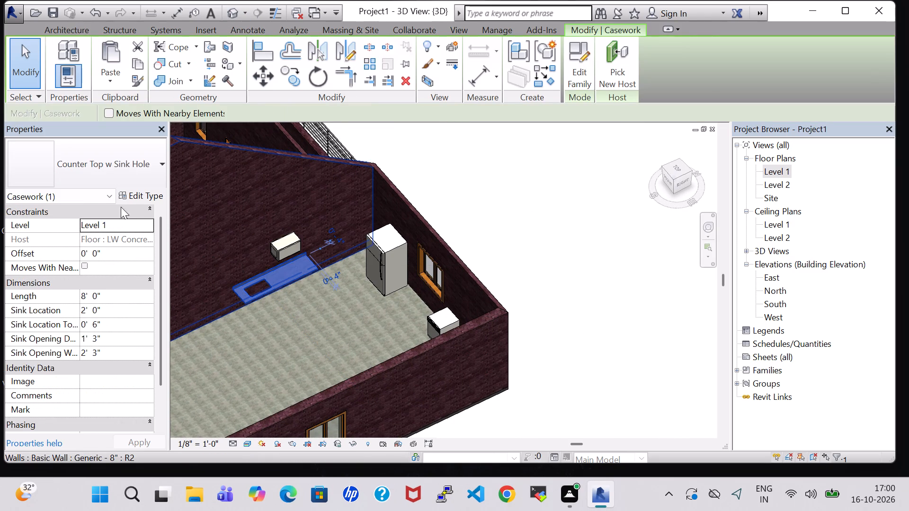
click(132, 201)
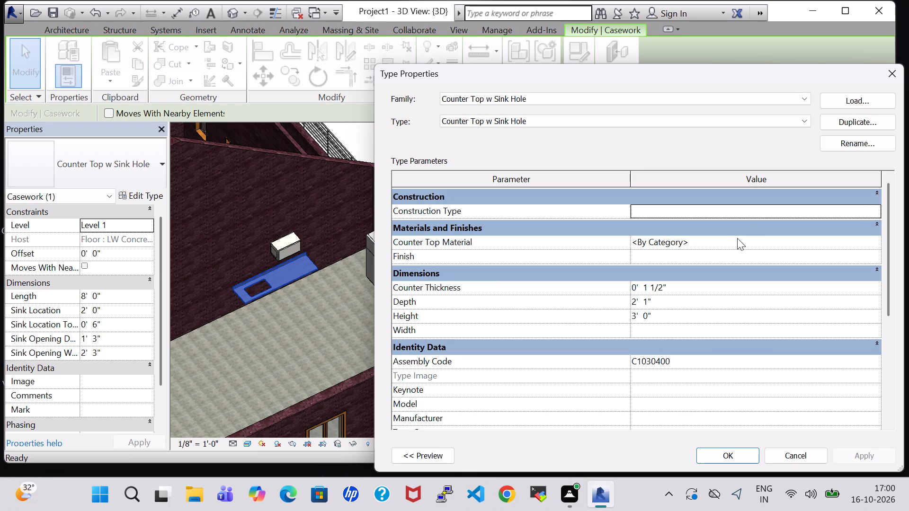
scroll(686, 264, down, 2)
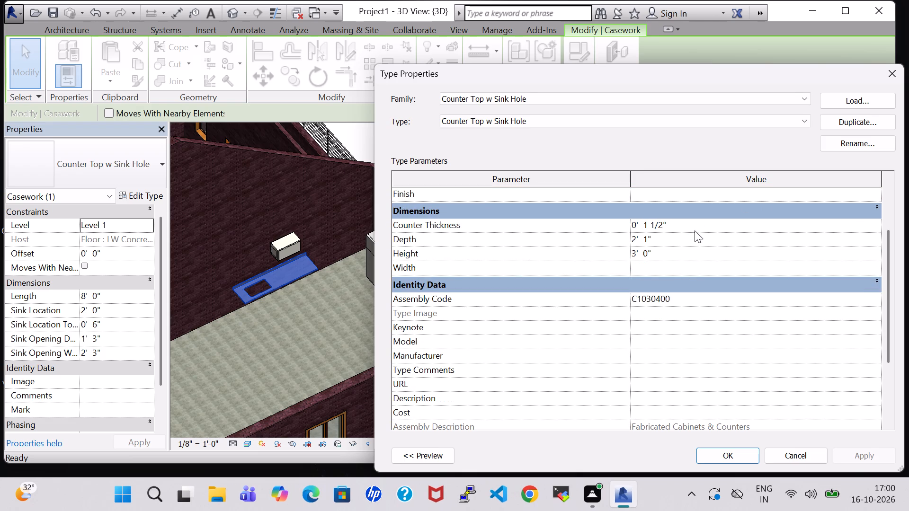
scroll(695, 230, down, 2)
click(893, 75)
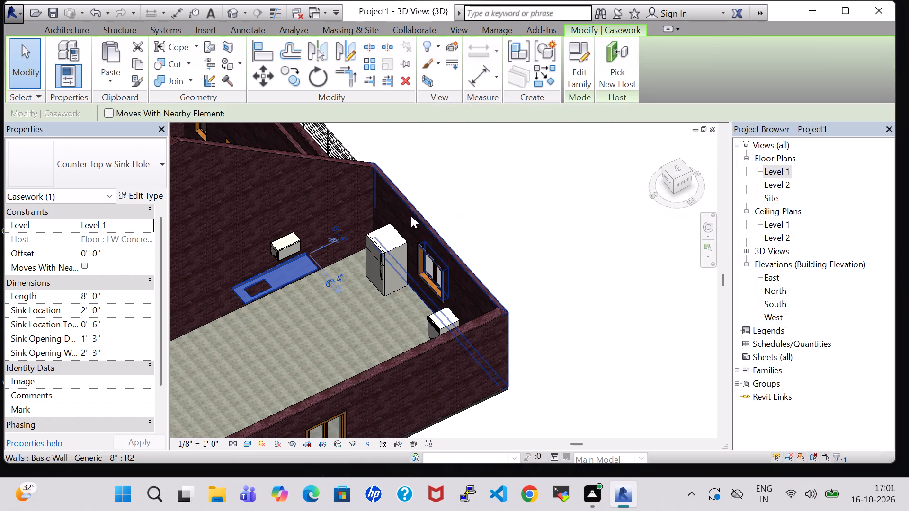
Rotate the microwave 180 degrees so its door faces into the kitchen.
click(290, 238)
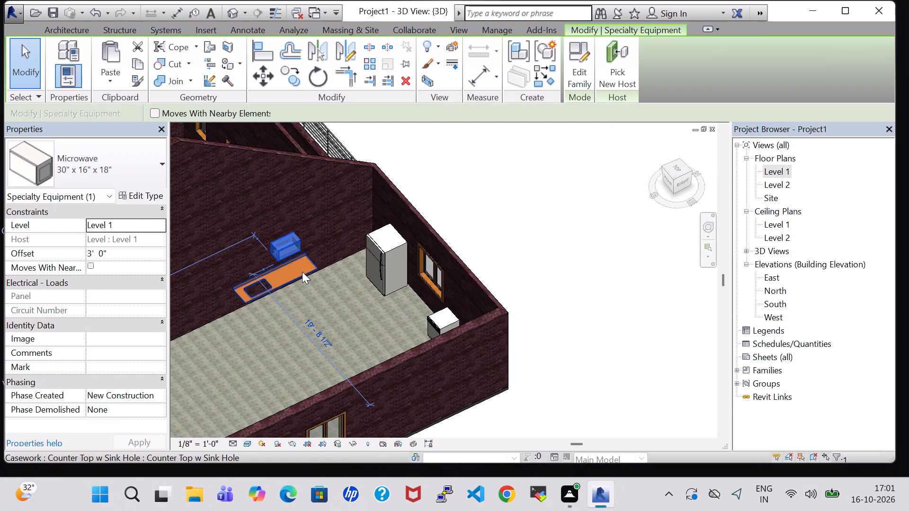
key(space)
key(space)
click(487, 198)
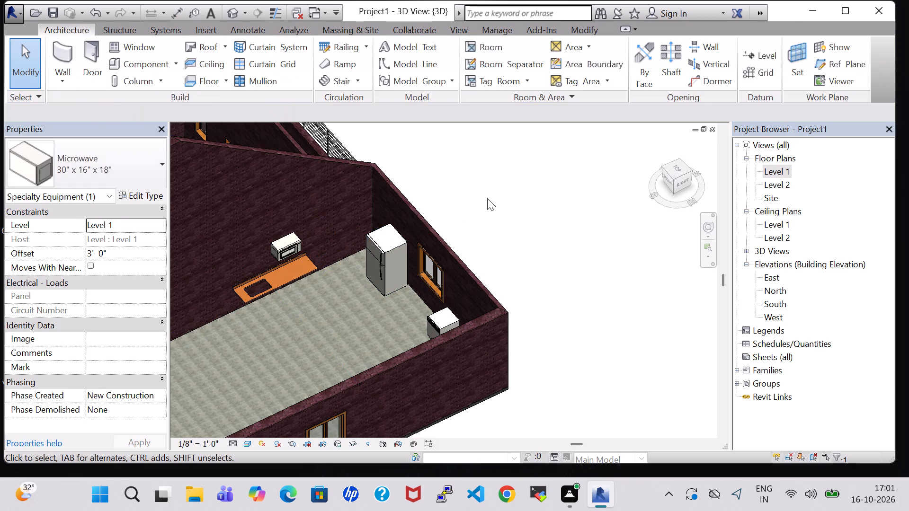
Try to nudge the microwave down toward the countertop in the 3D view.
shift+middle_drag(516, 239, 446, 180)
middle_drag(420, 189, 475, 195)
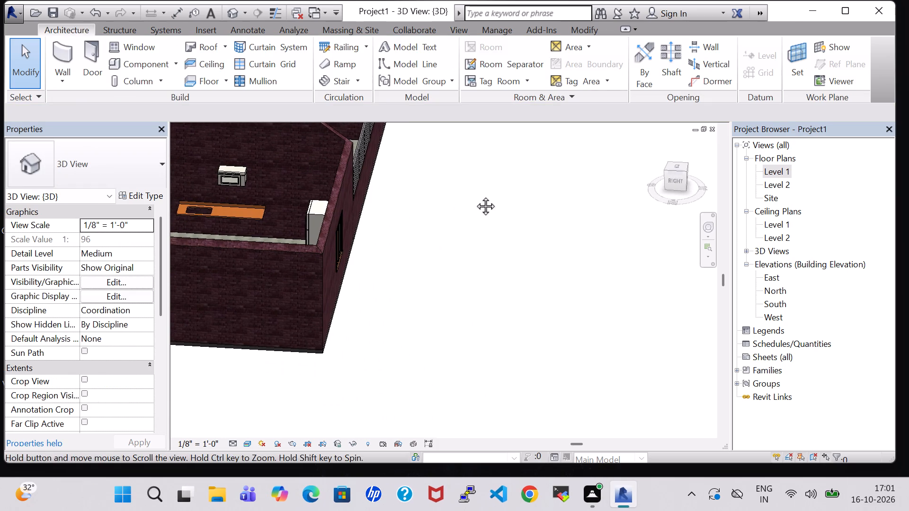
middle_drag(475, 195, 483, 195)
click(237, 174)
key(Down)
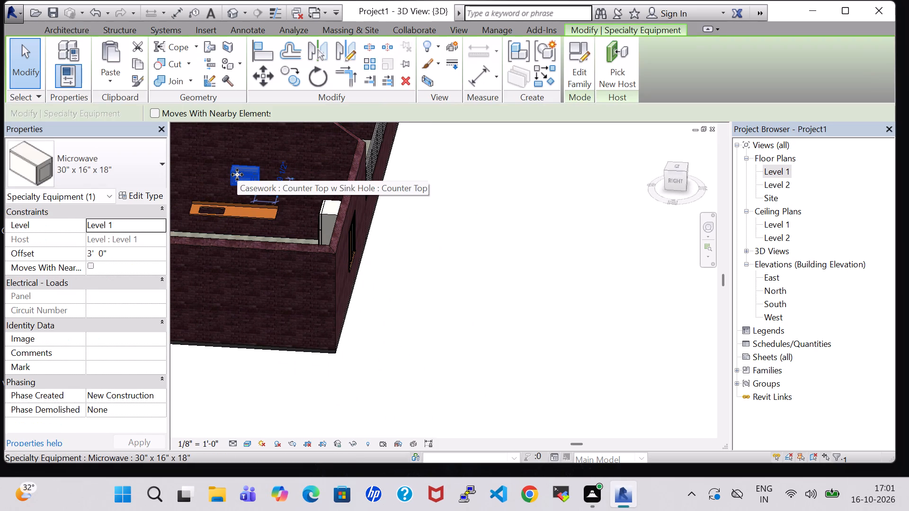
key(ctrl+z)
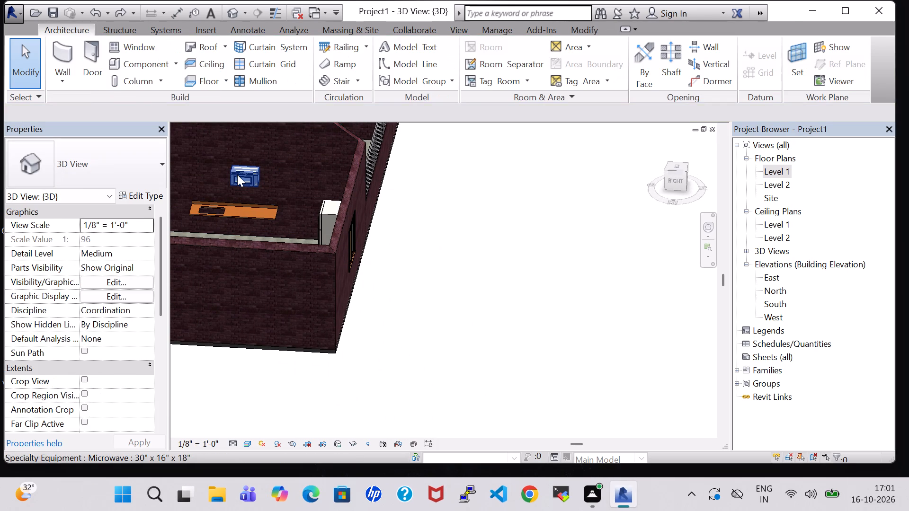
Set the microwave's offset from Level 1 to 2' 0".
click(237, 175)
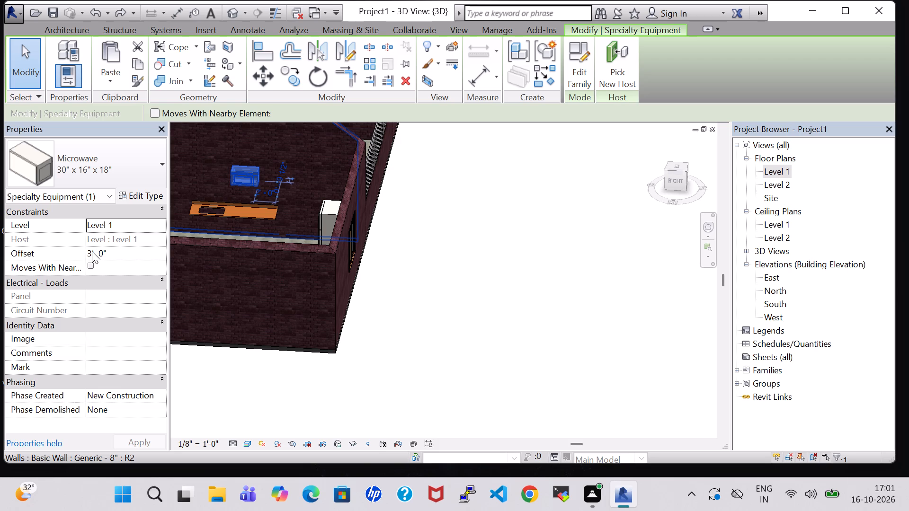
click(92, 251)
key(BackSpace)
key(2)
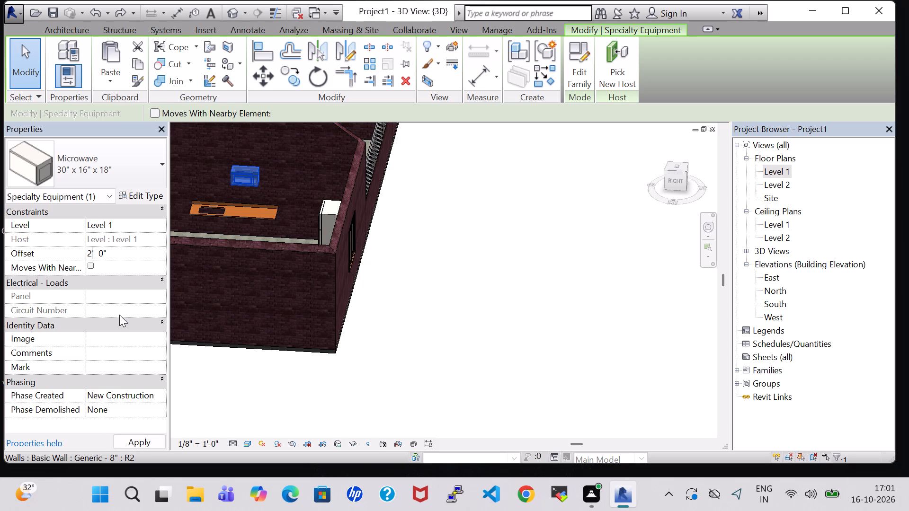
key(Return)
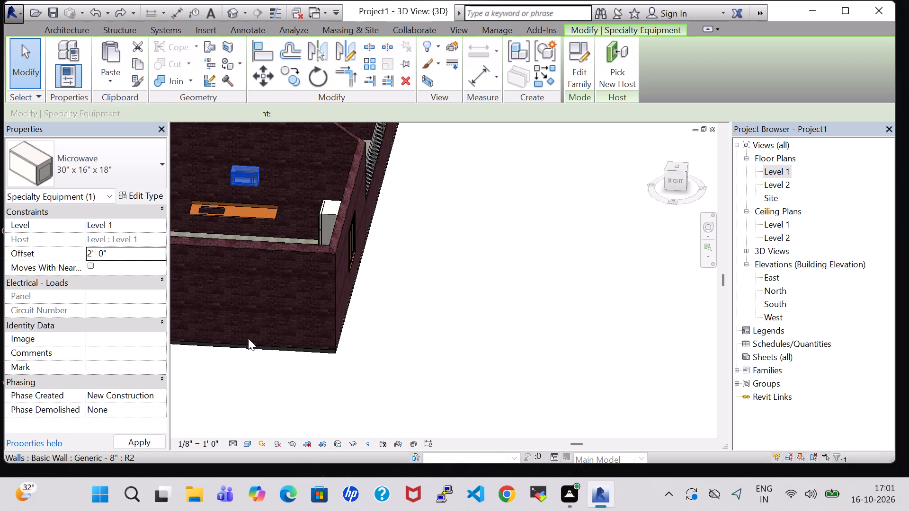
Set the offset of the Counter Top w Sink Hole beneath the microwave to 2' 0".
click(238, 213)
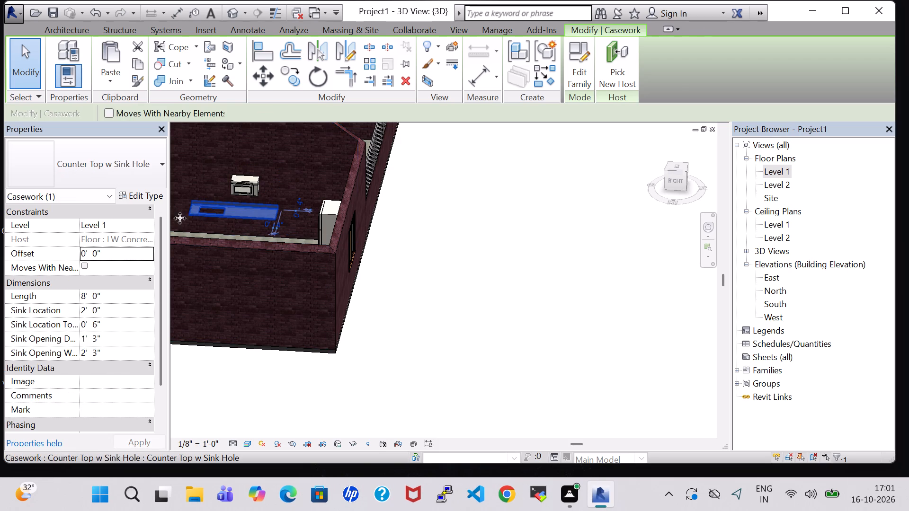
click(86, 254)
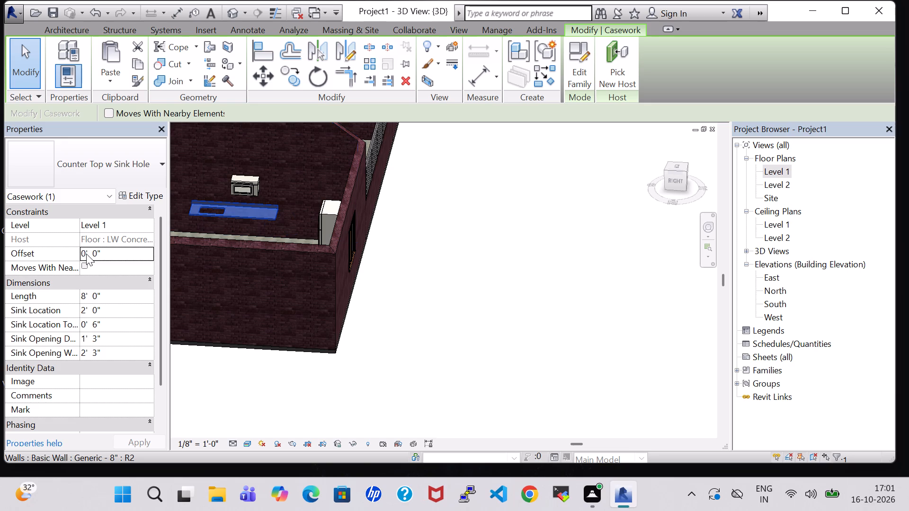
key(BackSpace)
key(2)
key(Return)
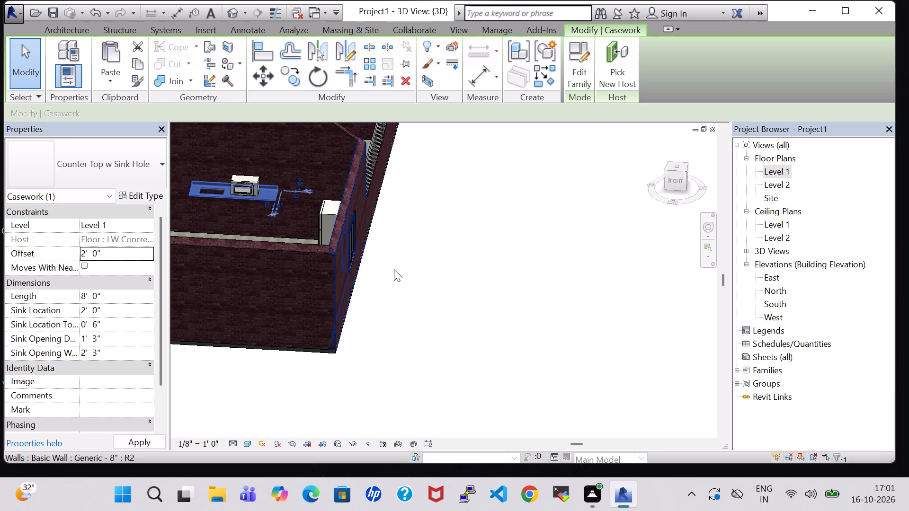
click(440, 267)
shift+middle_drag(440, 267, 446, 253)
Check the countertop in the Level 1 plan, then set its offset to 3' 0" in the 3D view.
double_click(768, 172)
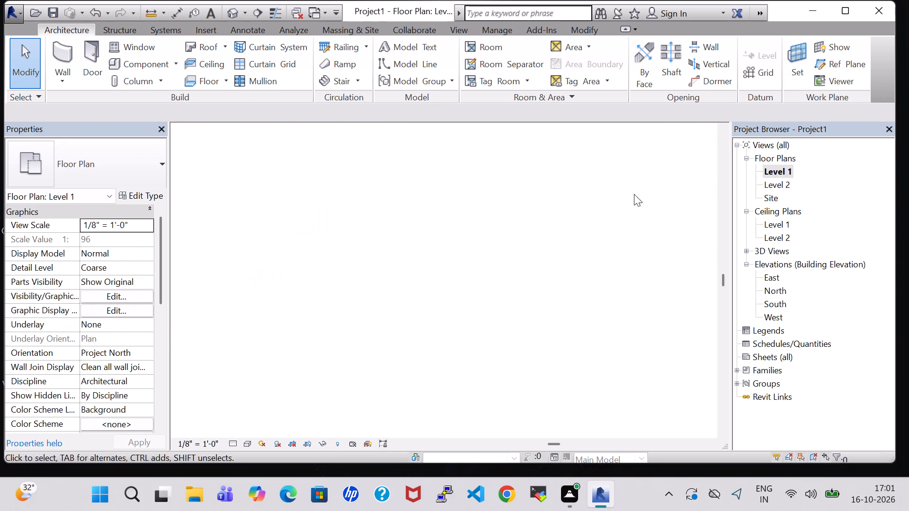
scroll(390, 215, down, 4)
click(415, 213)
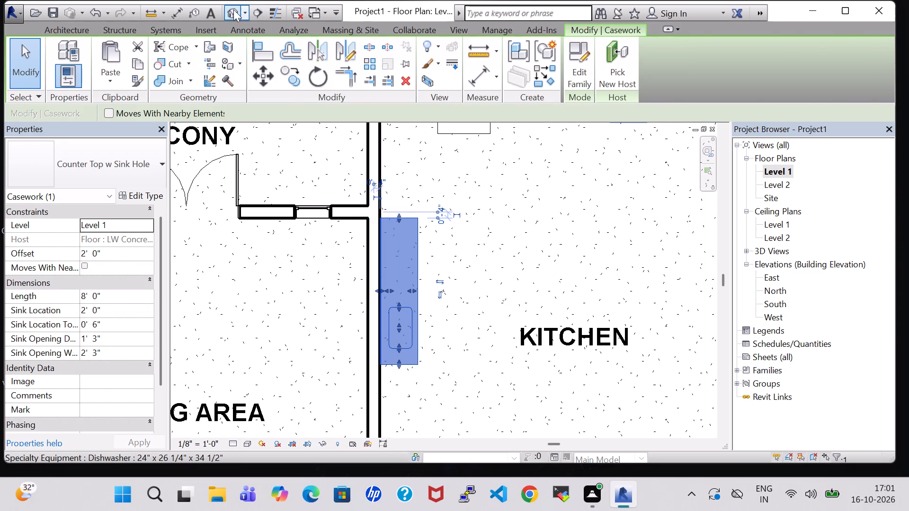
click(233, 9)
click(279, 191)
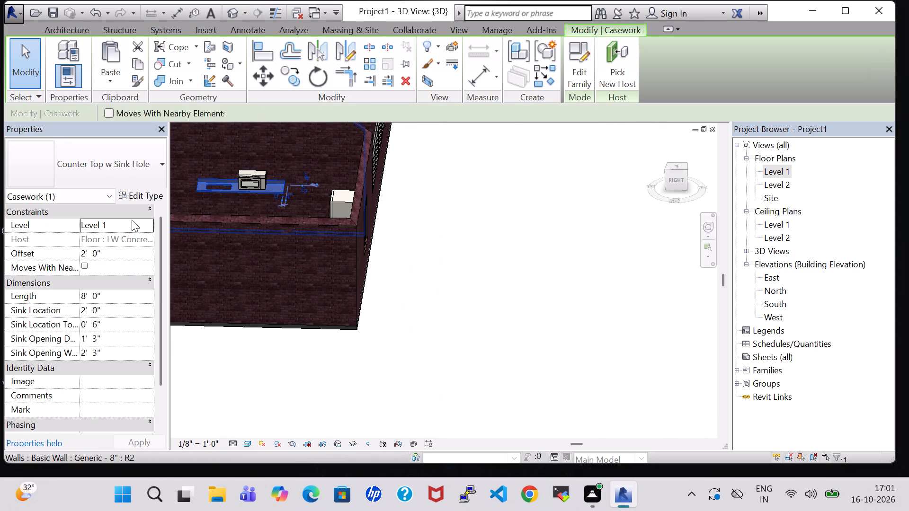
click(87, 251)
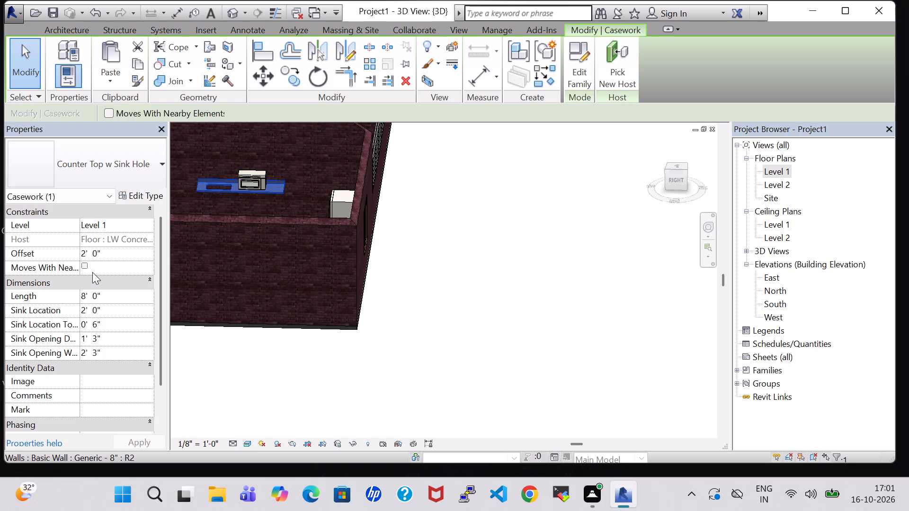
key(BackSpace)
key(3)
key(Return)
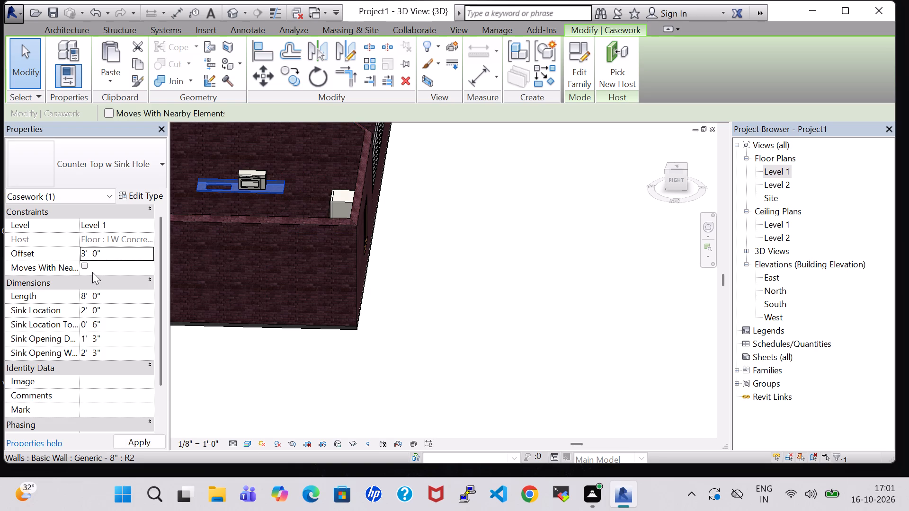
Set the microwave's offset to 3' 0" above Level 1.
click(254, 191)
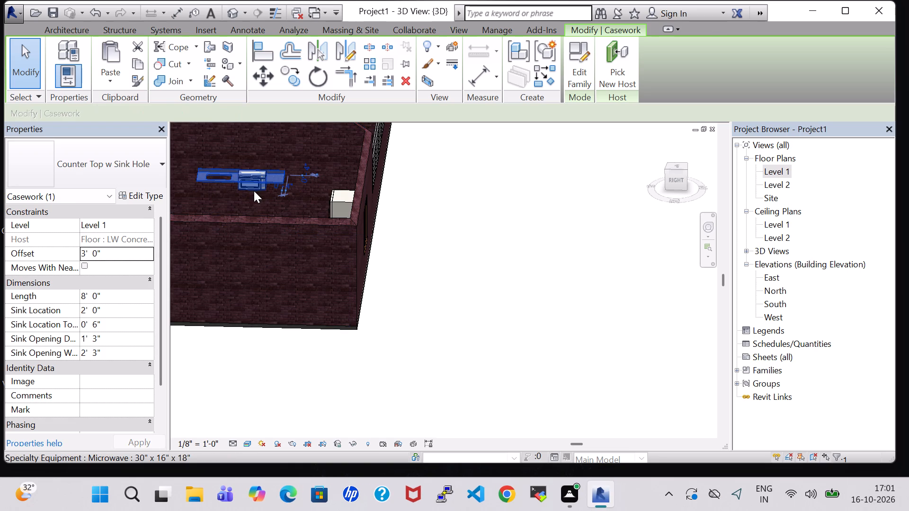
click(92, 254)
key(BackSpace)
key(3)
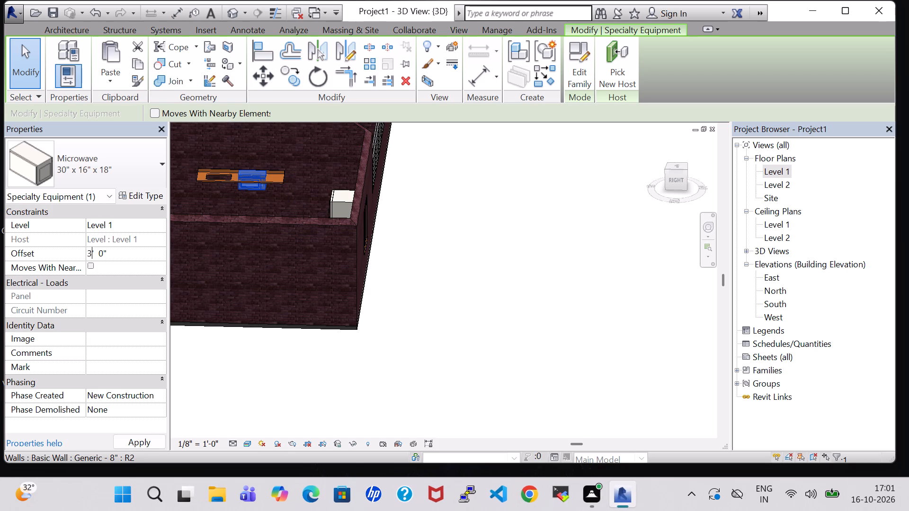
key(Return)
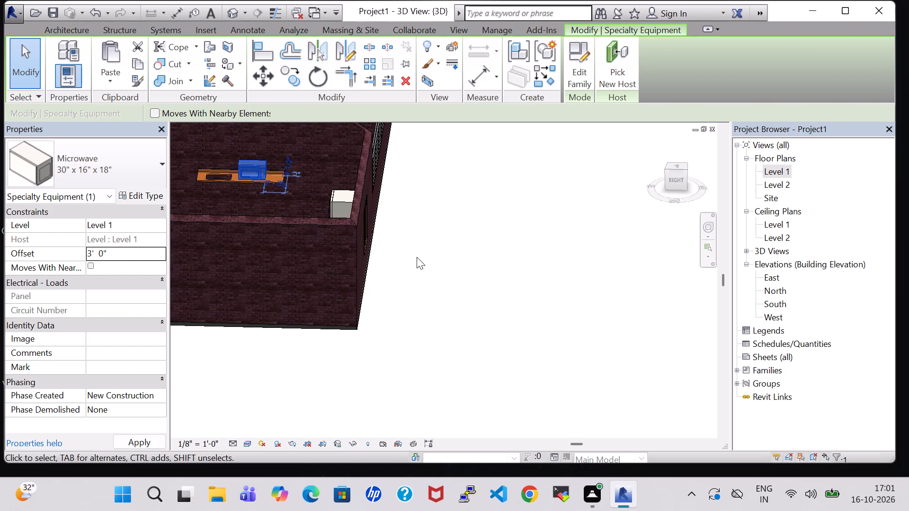
Inspect the kitchen's microwave, countertop and appliances from several angles in the 3D view.
click(417, 257)
shift+middle_drag(417, 257, 514, 254)
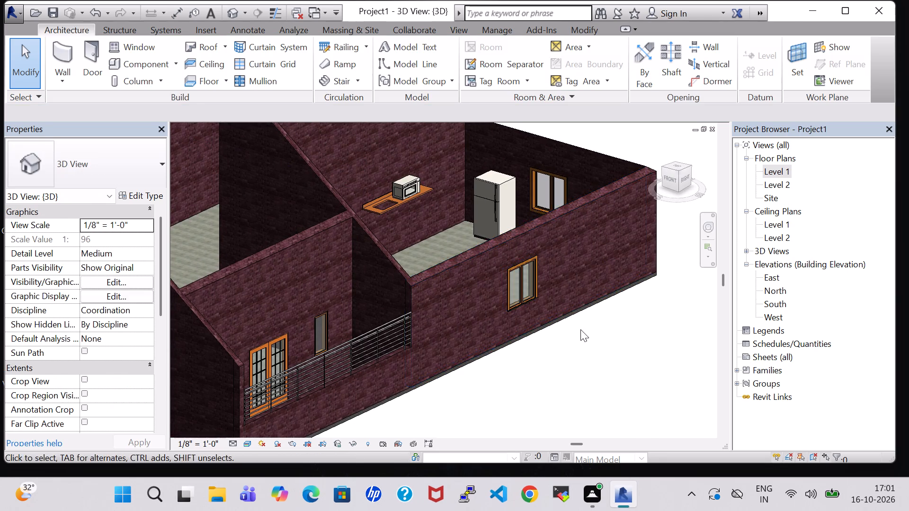
shift+middle_drag(579, 331, 651, 401)
middle_drag(671, 246, 530, 240)
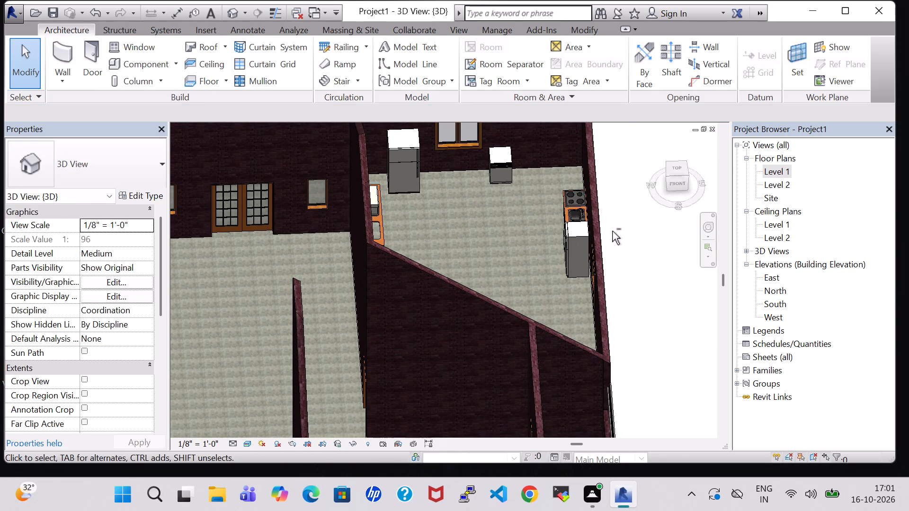
shift+middle_drag(612, 231, 571, 274)
In the Level 1 plan, load the Oven Double-Built-in family from the Domestic folder of Specialty Equipment.
double_click(775, 167)
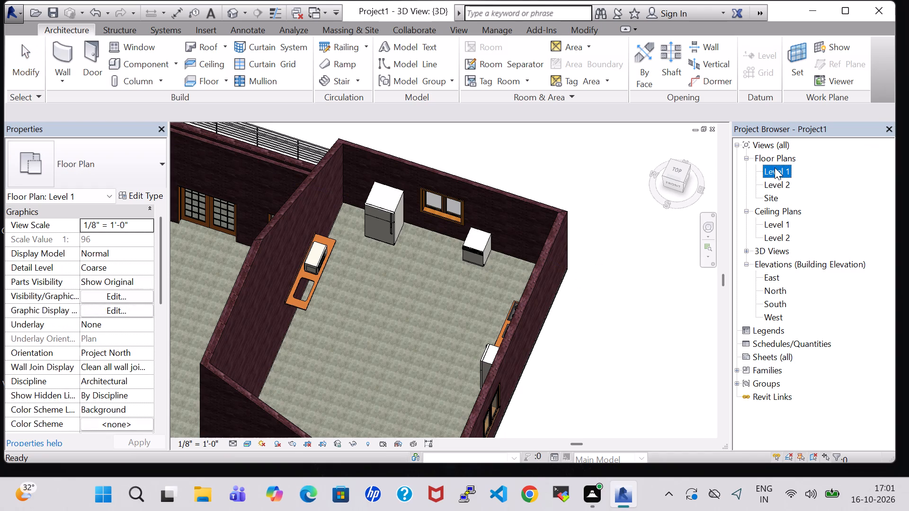
scroll(411, 192, down, 5)
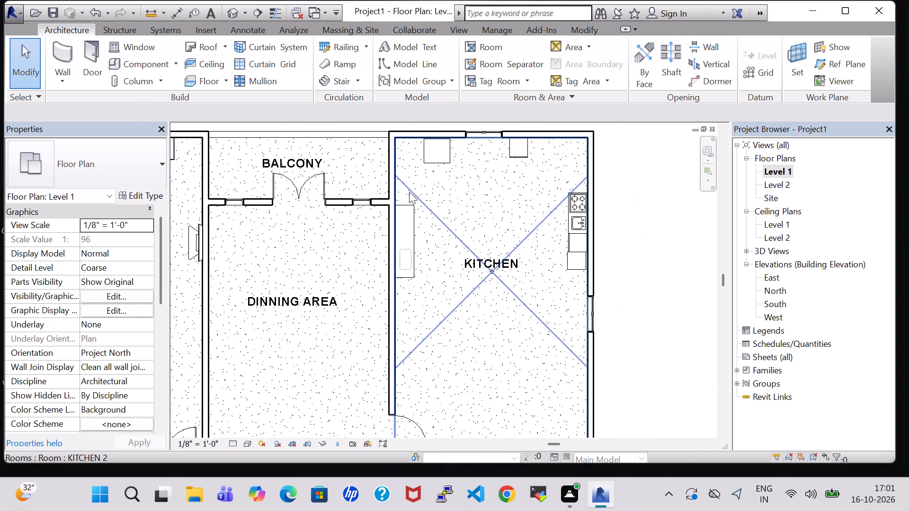
scroll(408, 189, down, 2)
middle_click(408, 189)
click(152, 69)
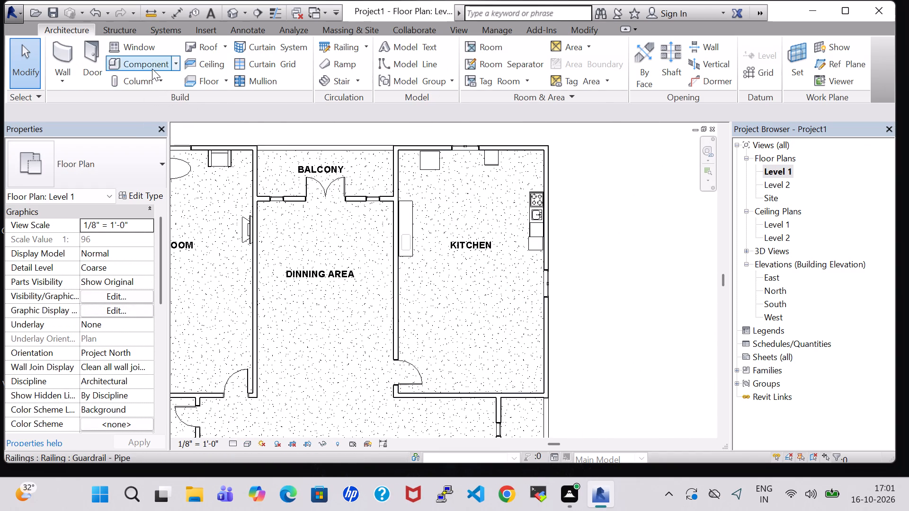
click(569, 70)
scroll(381, 132, down, 2)
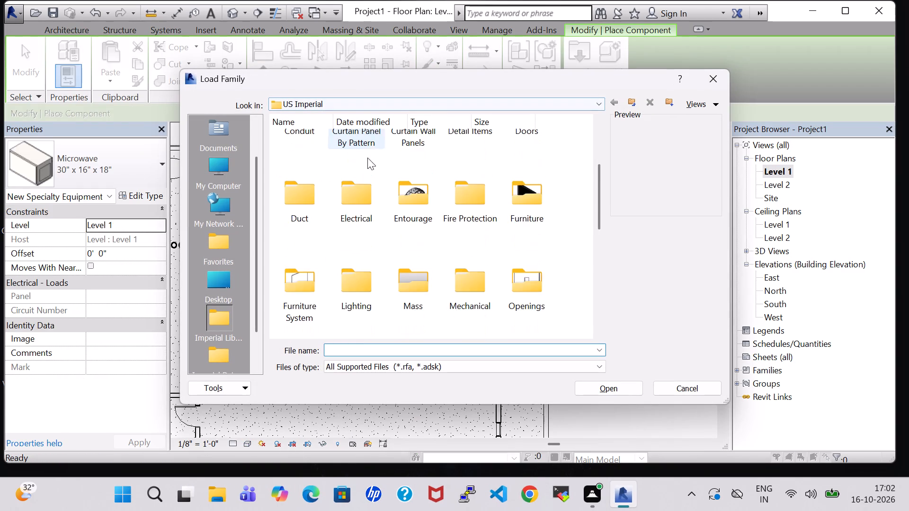
scroll(367, 158, down, 2)
scroll(372, 168, up, 1)
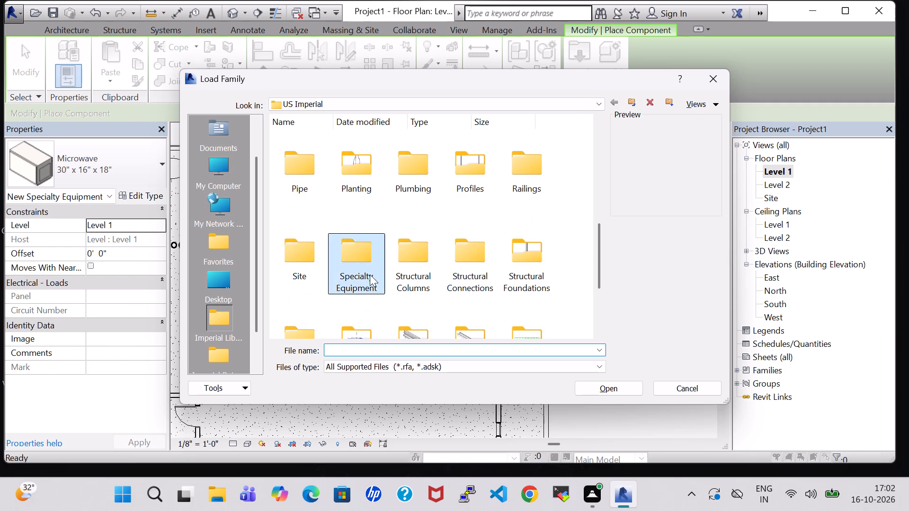
double_click(370, 274)
double_click(365, 176)
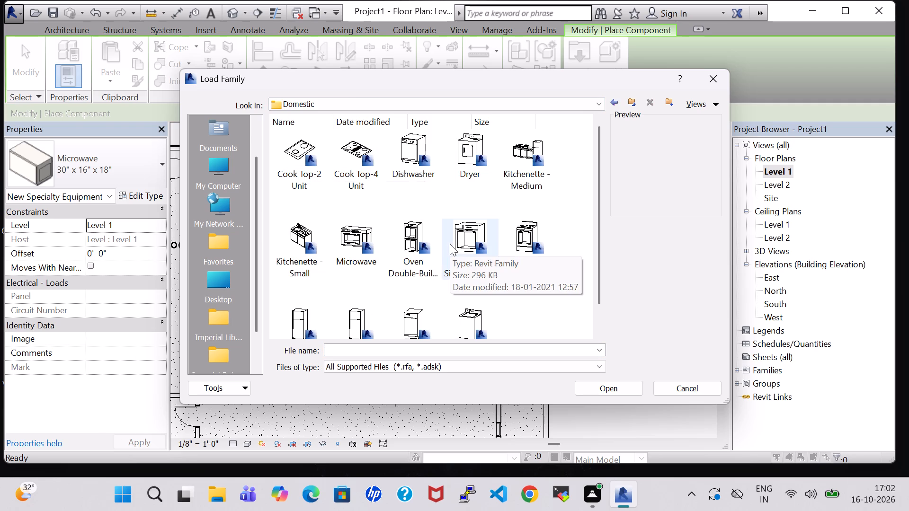
click(415, 239)
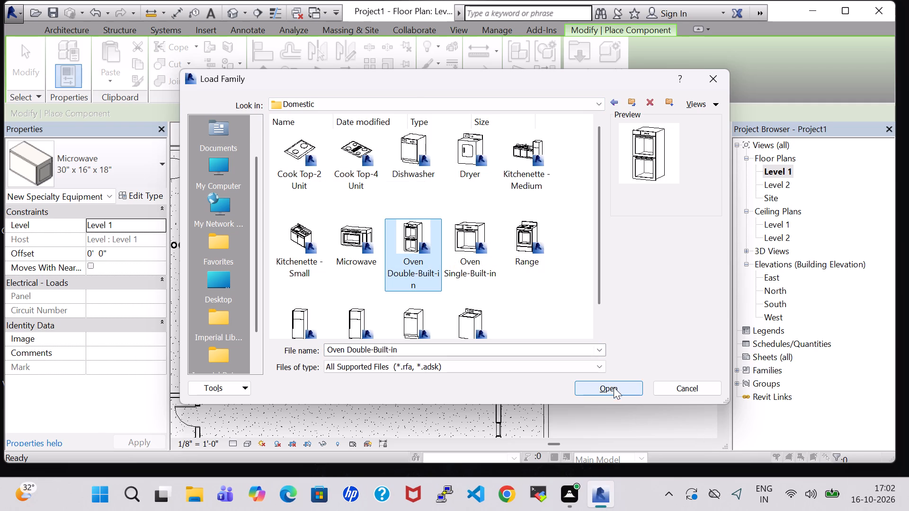
click(611, 384)
Place the rotated Oven Double-Built-in against the kitchen's right-hand wall in plan, between the upper corner and the cooktop.
scroll(466, 228, up, 4)
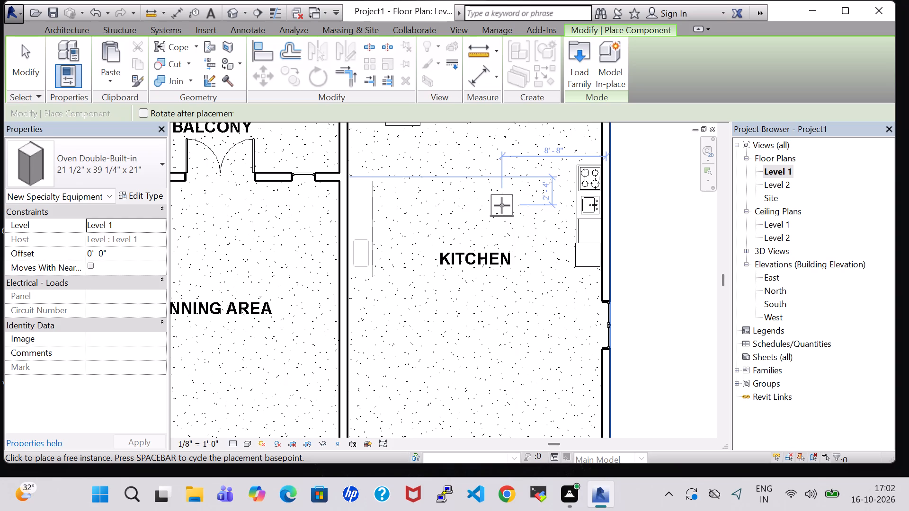
key(space)
scroll(545, 225, up, 1)
middle_drag(545, 225, 520, 313)
key(space)
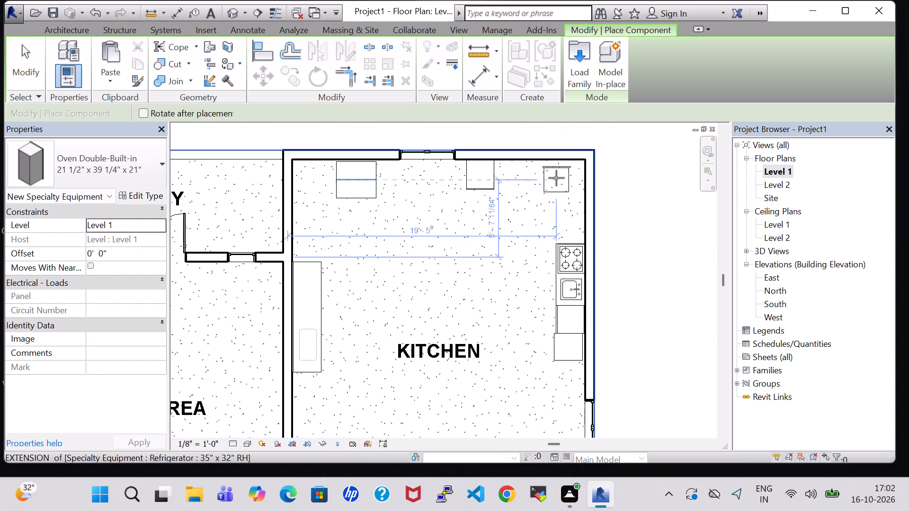
key(space)
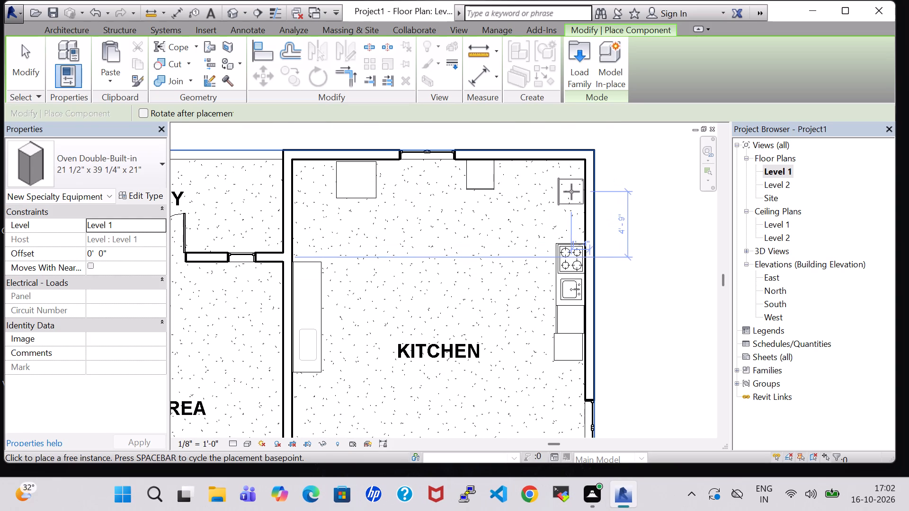
scroll(571, 192, up, 5)
click(574, 194)
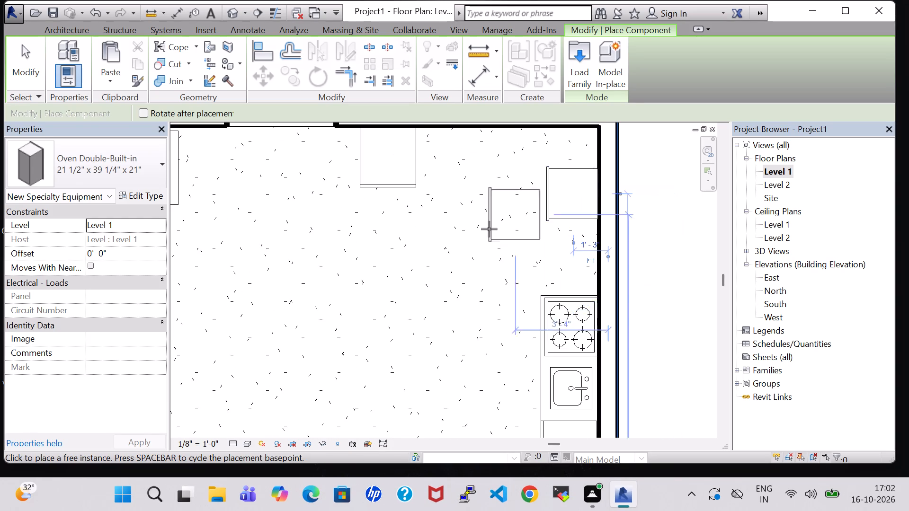
scroll(489, 229, down, 4)
key(Escape)
key(Escape)
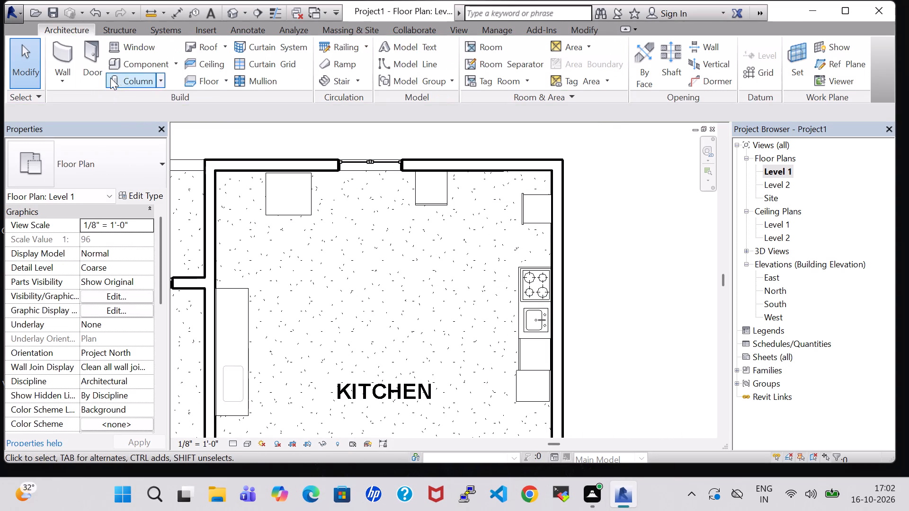
Load the Trash Compactor family from the Domestic folder of Specialty Equipment.
click(143, 68)
click(579, 78)
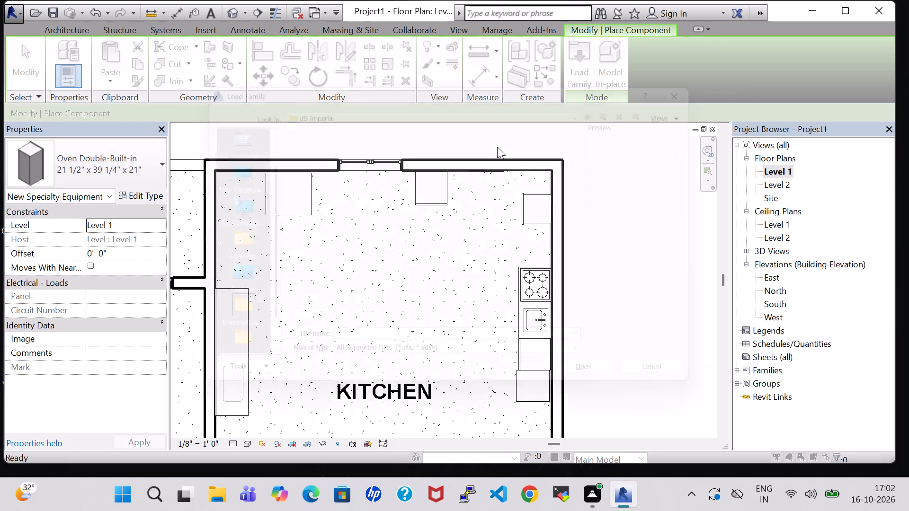
scroll(465, 235, down, 2)
scroll(483, 159, down, 3)
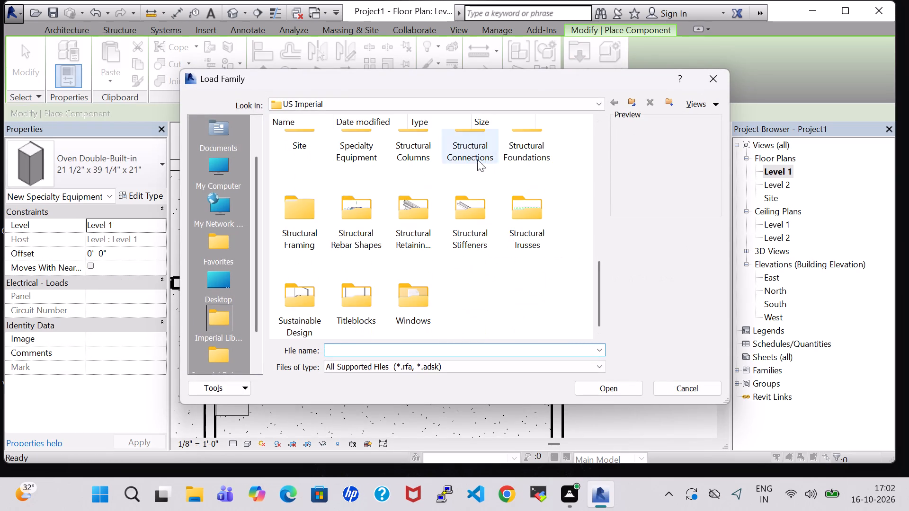
double_click(370, 150)
double_click(350, 166)
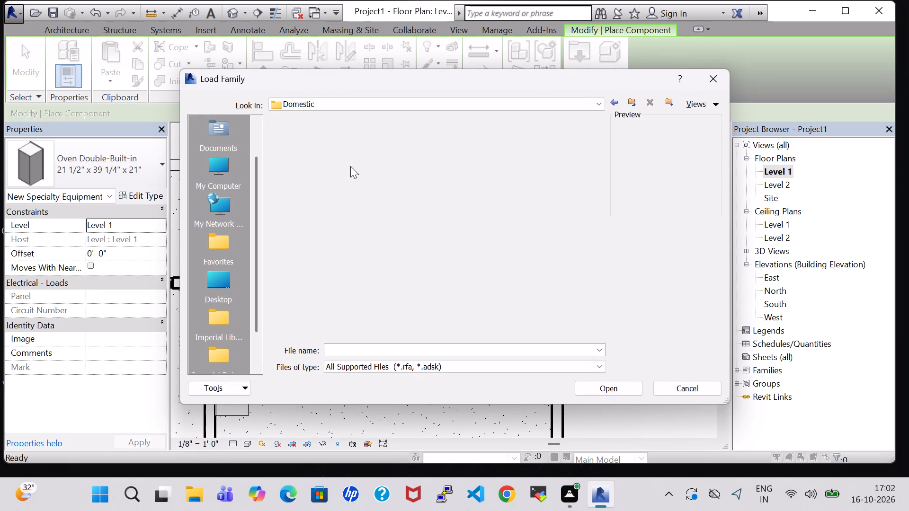
scroll(489, 225, down, 2)
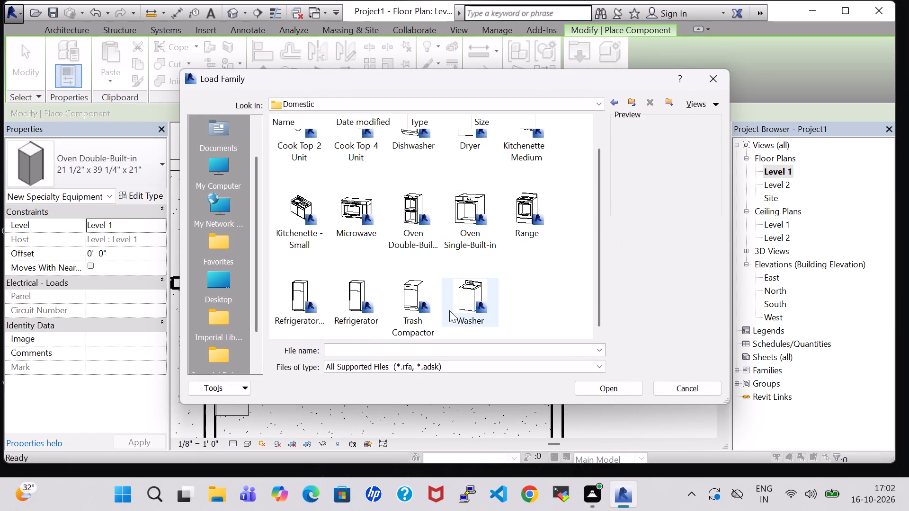
click(418, 300)
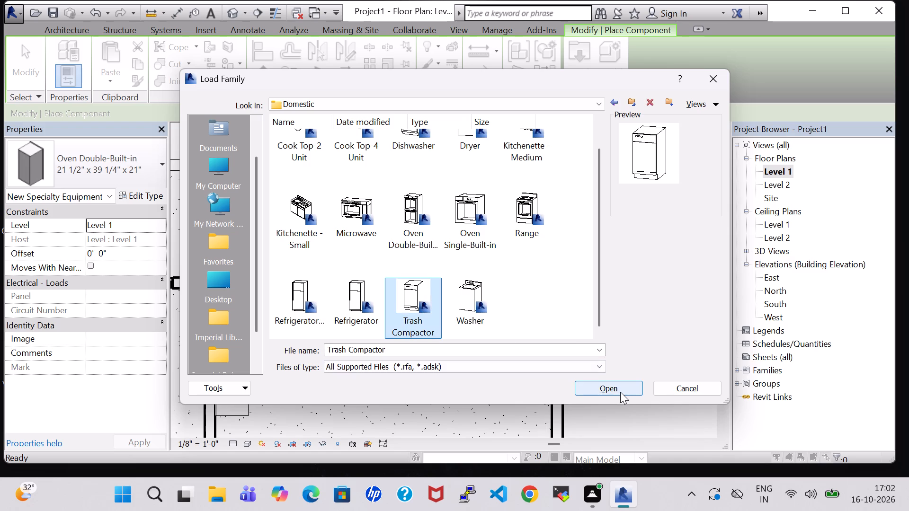
click(620, 391)
Place the rotated 18" x 24" x 34 1/2" Trash Compactor against the kitchen's exterior side wall, just below the window in plan.
scroll(463, 342, down, 3)
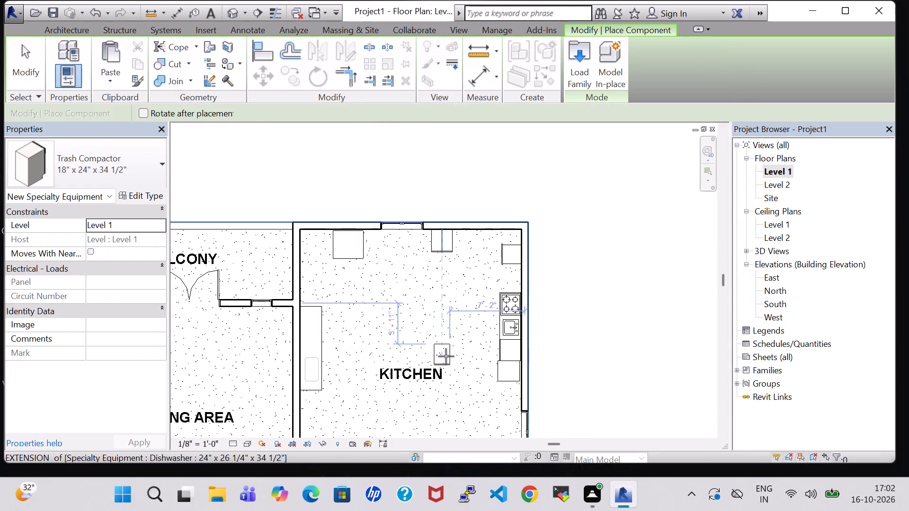
key(space)
key(space)
key(space)
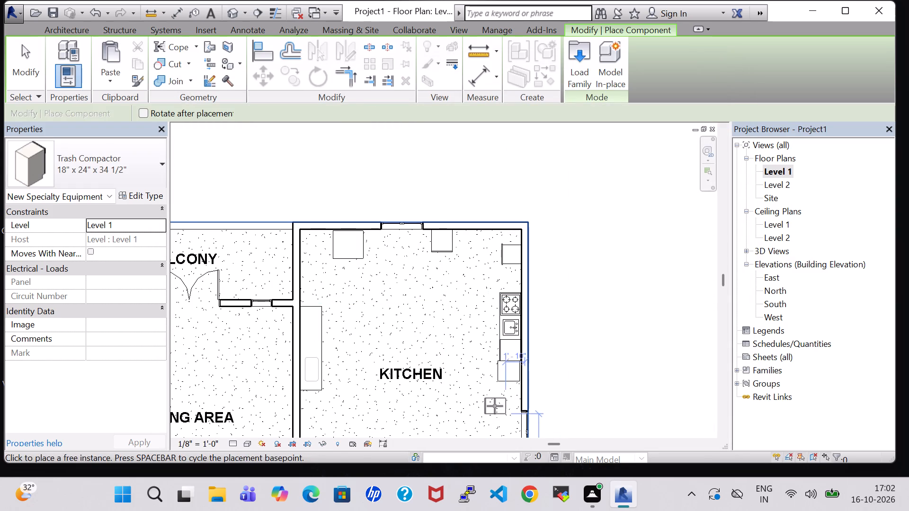
middle_drag(495, 406, 435, 213)
scroll(397, 266, up, 2)
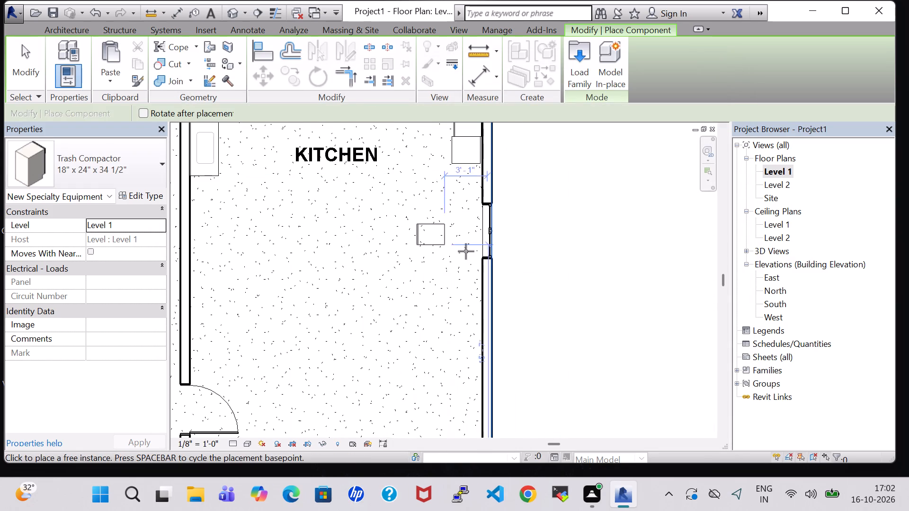
click(469, 287)
scroll(618, 311, down, 3)
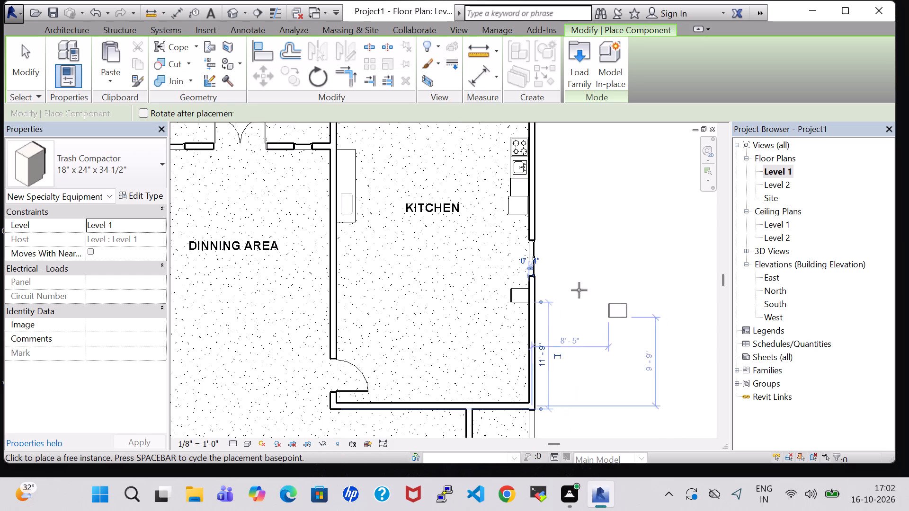
key(Escape)
key(Escape)
Review the placed kitchen appliances in the 3D view and the whole layout in the Level 1 plan.
click(230, 9)
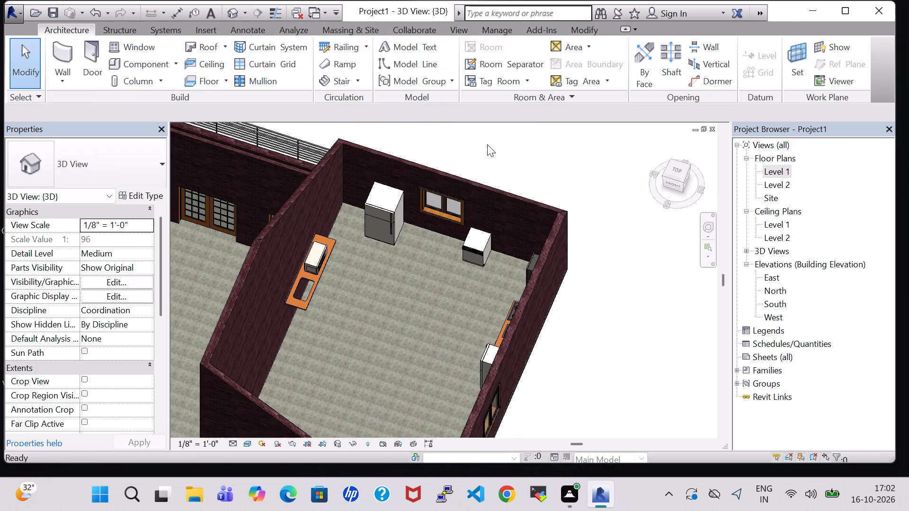
scroll(507, 203, down, 2)
shift+middle_drag(570, 330, 588, 289)
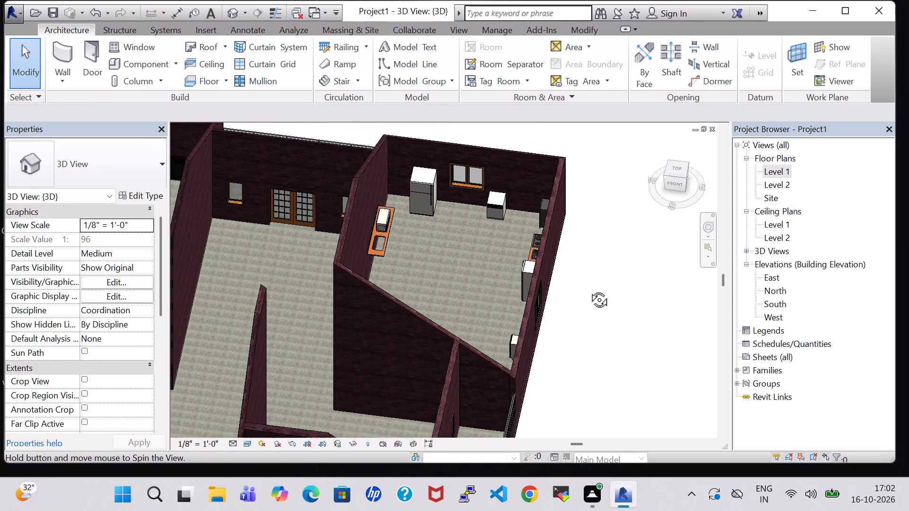
shift+middle_drag(588, 289, 589, 262)
middle_drag(589, 262, 647, 293)
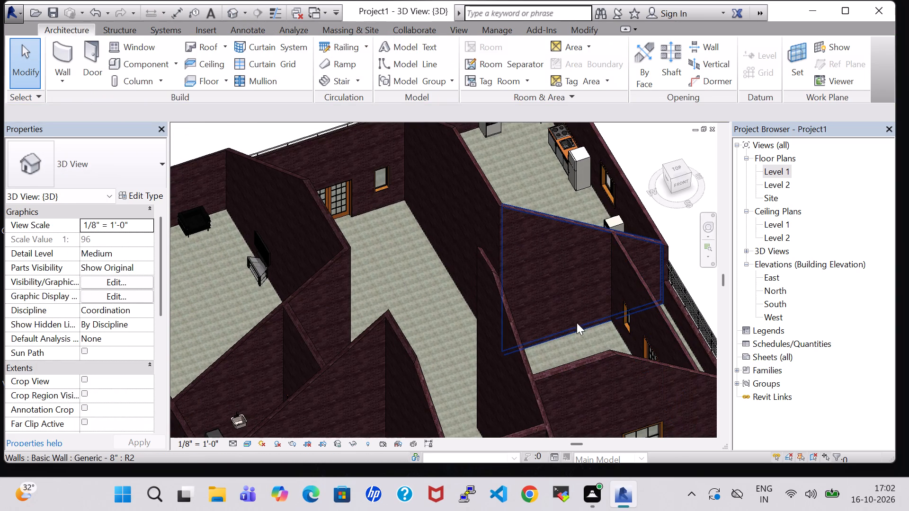
shift+middle_drag(577, 340, 547, 348)
double_click(768, 173)
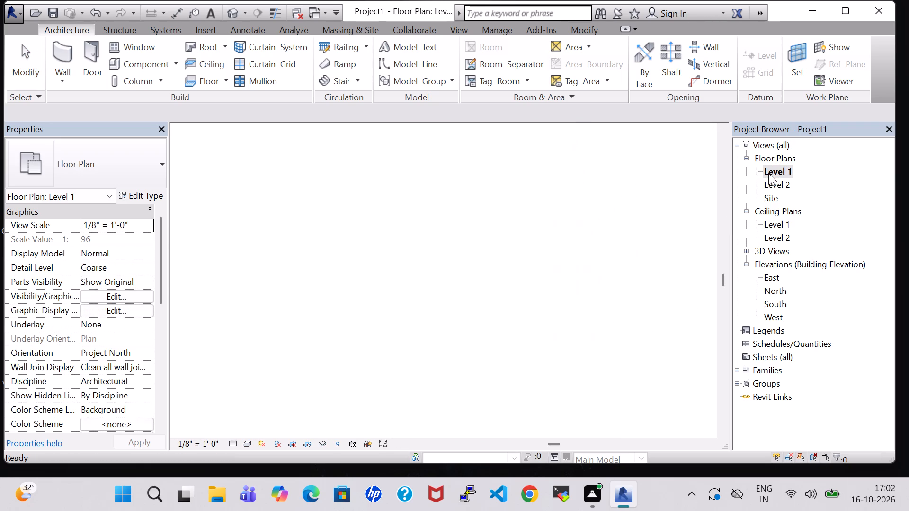
scroll(575, 174, down, 7)
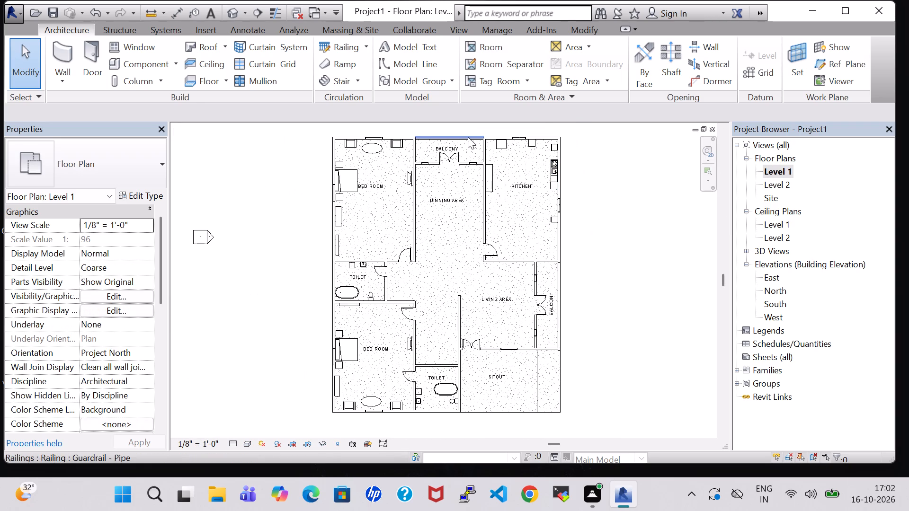
middle_drag(629, 232, 606, 247)
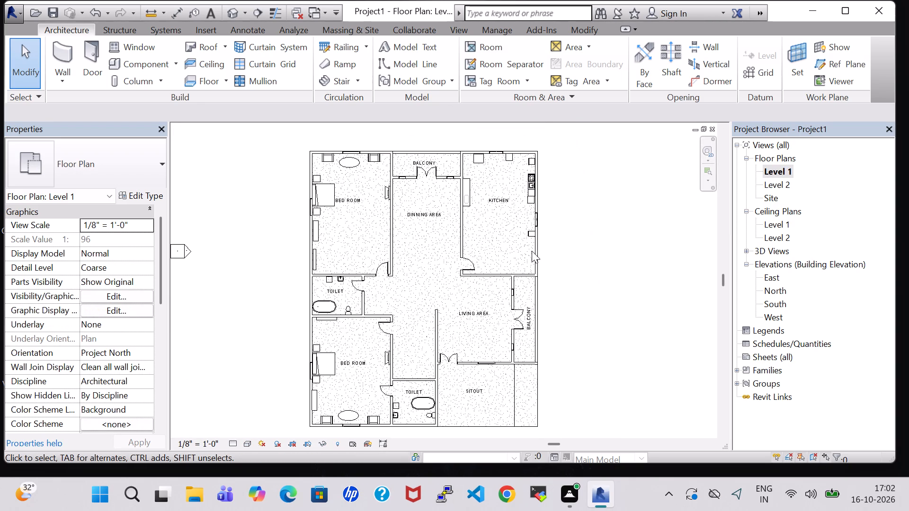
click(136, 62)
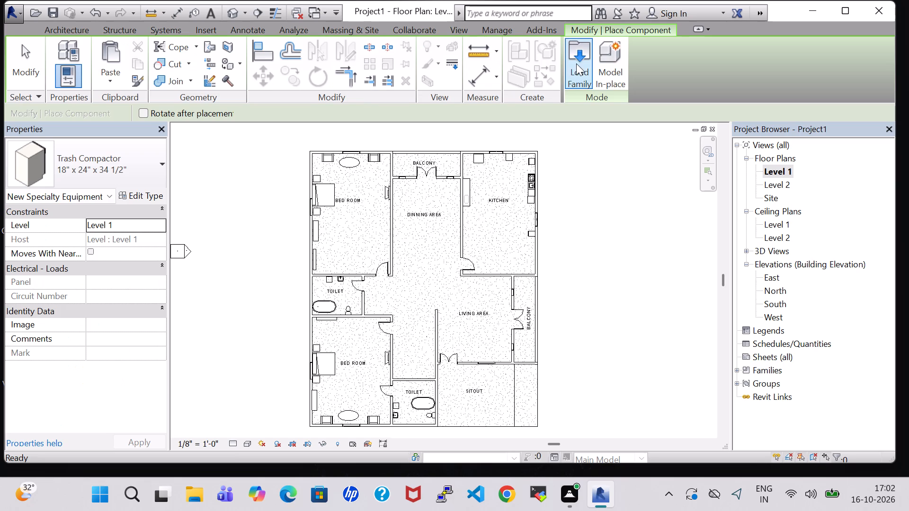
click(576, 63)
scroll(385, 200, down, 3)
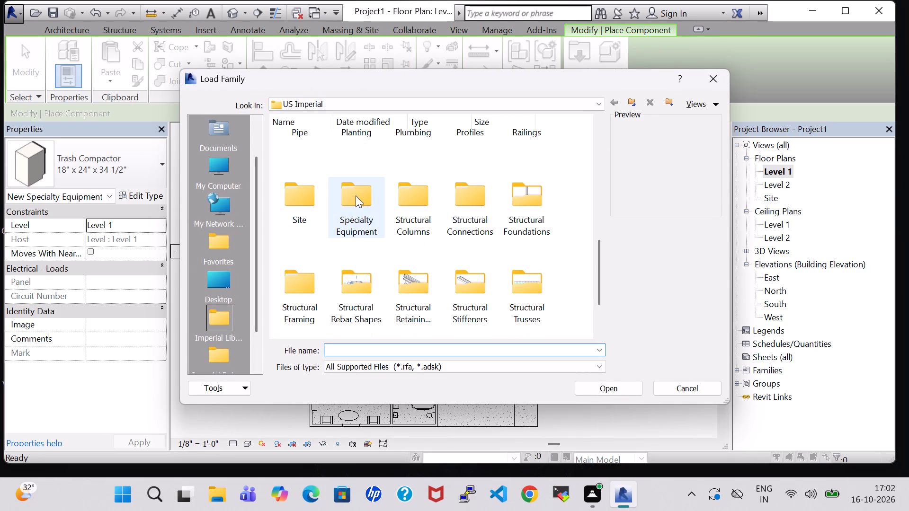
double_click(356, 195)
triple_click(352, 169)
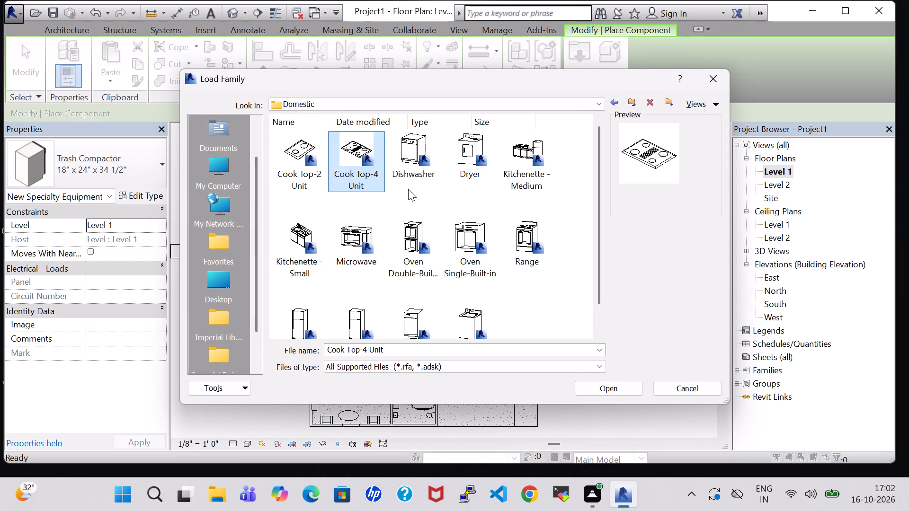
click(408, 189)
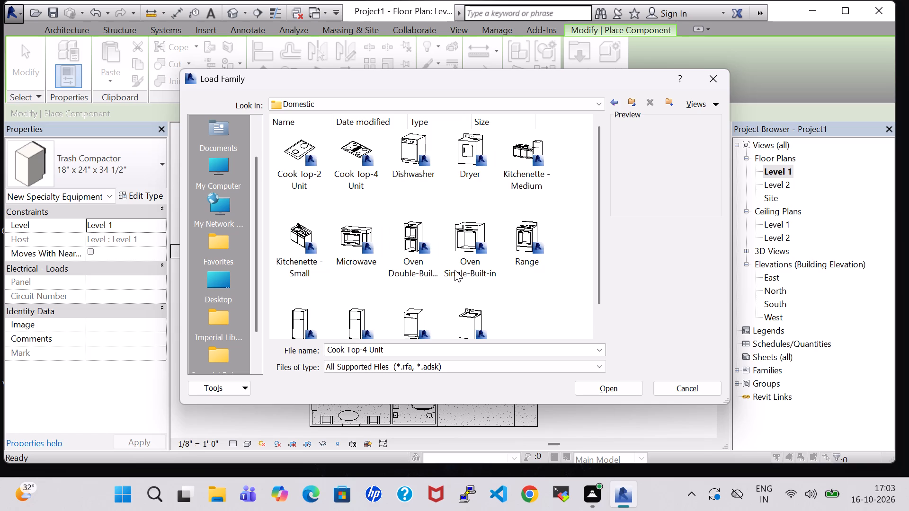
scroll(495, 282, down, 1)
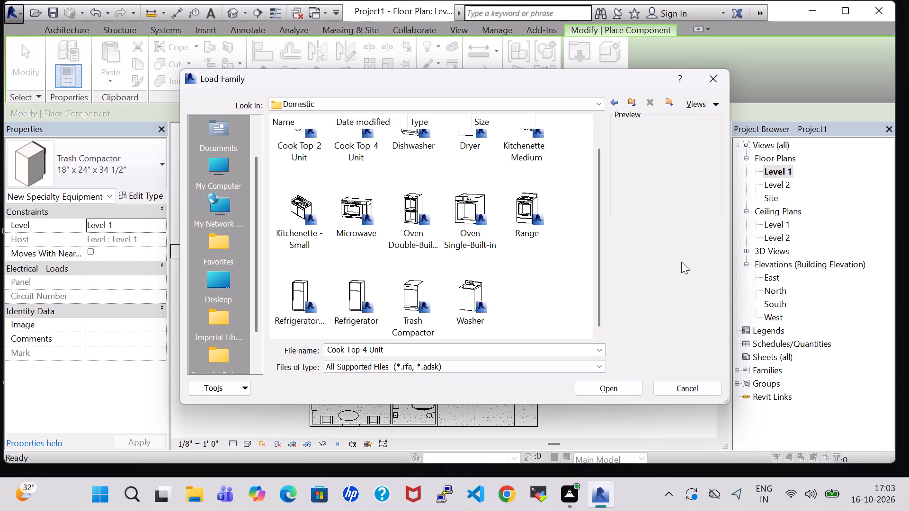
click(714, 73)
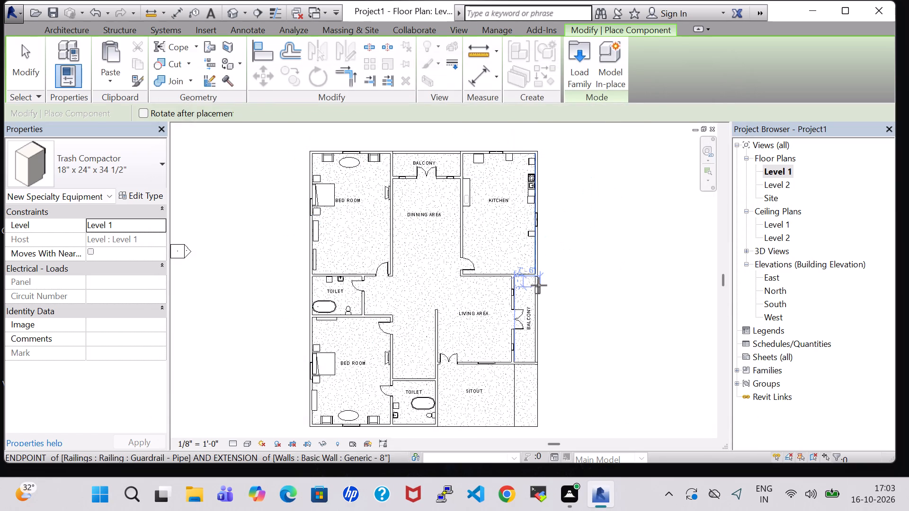
Examine the kitchen's appliance arrangement from several angles in the 3D view, and return to the Level 1 floor plan.
key(Escape)
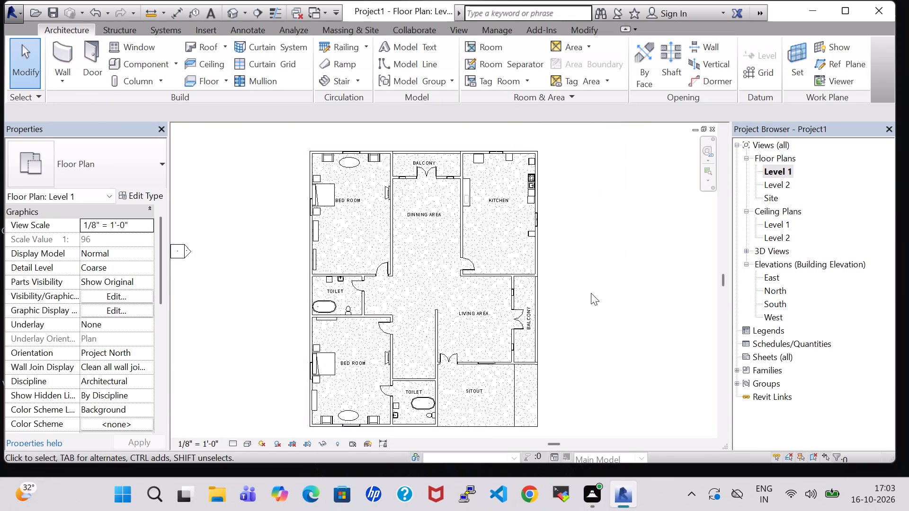
scroll(588, 281, up, 2)
middle_drag(588, 280, 606, 270)
scroll(606, 270, down, 2)
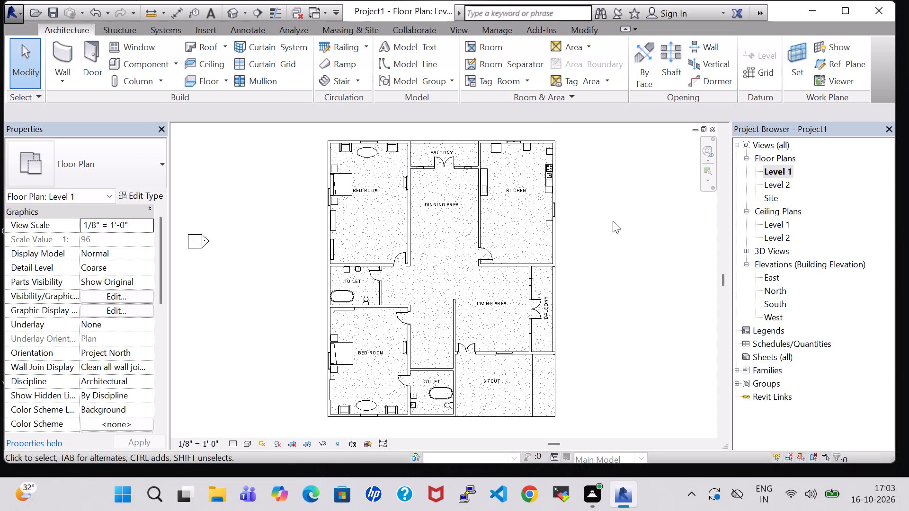
click(229, 10)
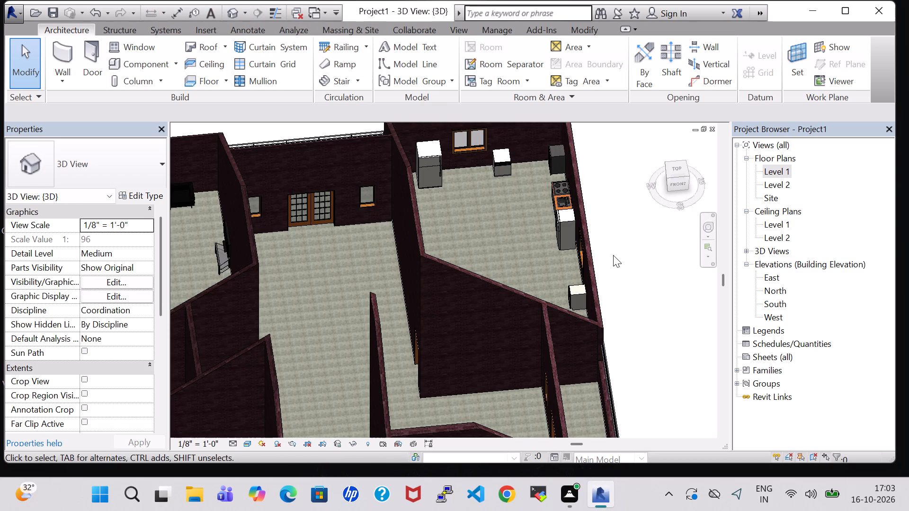
shift+middle_drag(613, 255, 672, 282)
middle_drag(580, 157, 483, 331)
shift+middle_drag(442, 295, 519, 387)
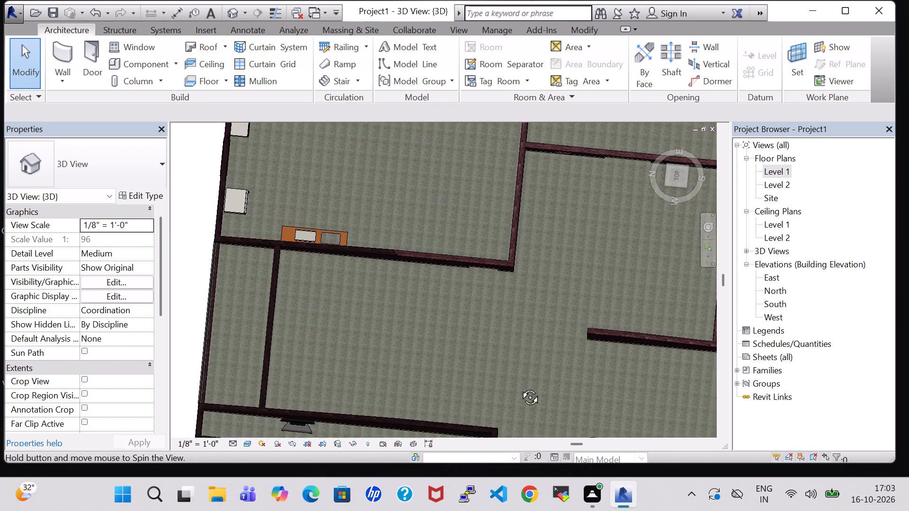
shift+middle_drag(519, 387, 518, 387)
shift+middle_drag(446, 223, 360, 212)
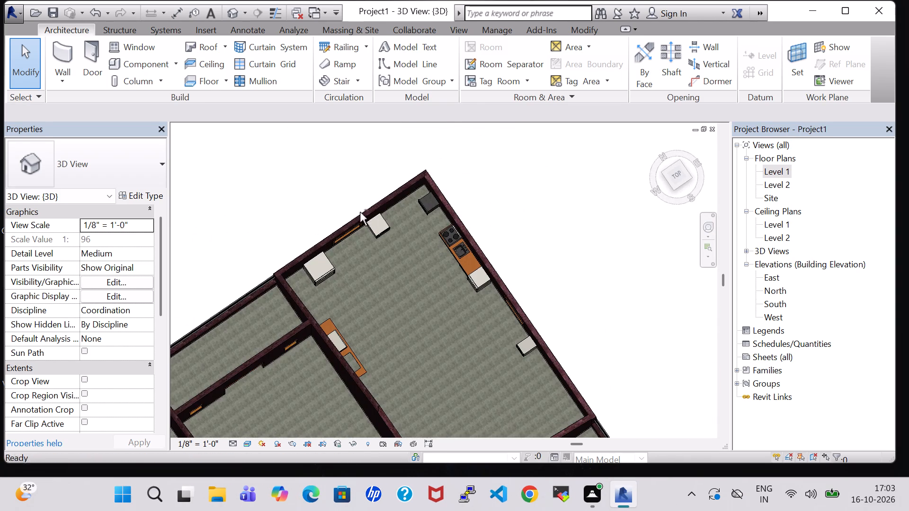
shift+middle_drag(513, 241, 465, 217)
middle_drag(543, 299, 526, 176)
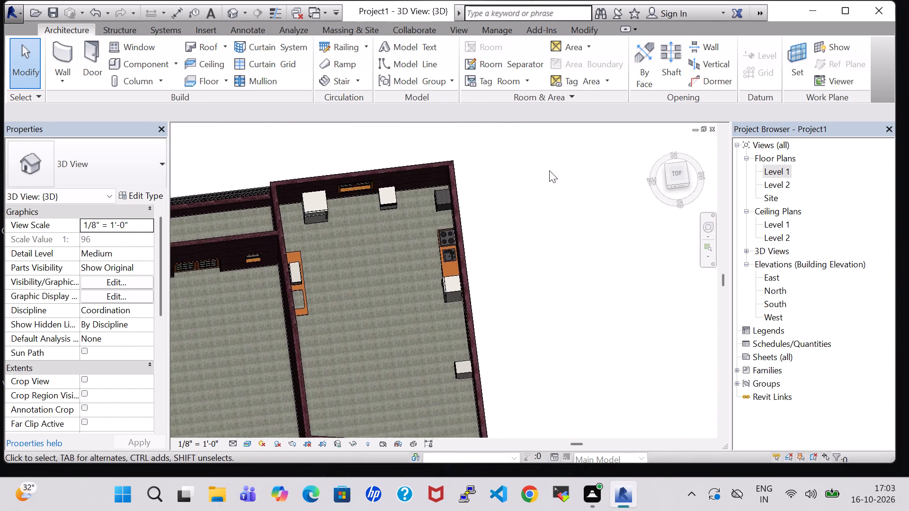
scroll(559, 176, down, 2)
shift+middle_drag(547, 241, 557, 264)
scroll(557, 264, down, 1)
middle_drag(557, 264, 561, 211)
scroll(561, 211, down, 4)
shift+middle_drag(578, 295, 544, 241)
double_click(777, 170)
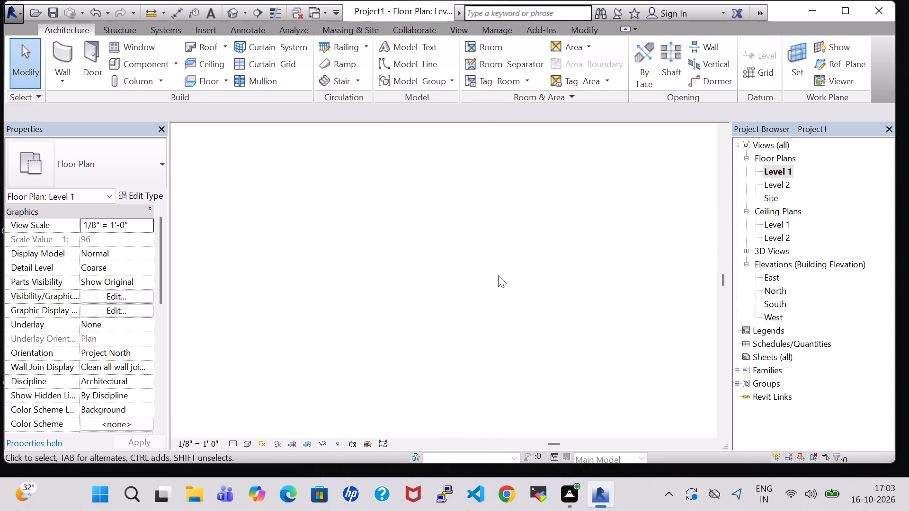
scroll(498, 275, down, 3)
scroll(552, 271, up, 3)
middle_drag(552, 271, 563, 270)
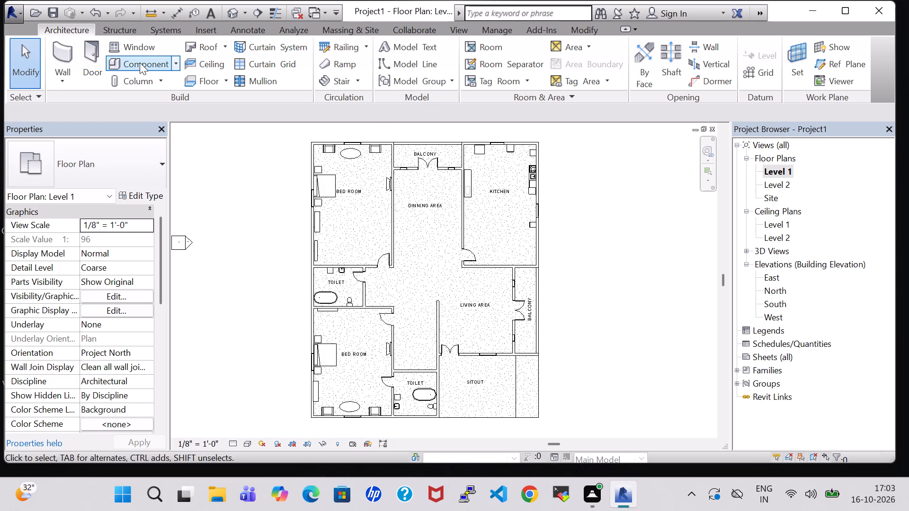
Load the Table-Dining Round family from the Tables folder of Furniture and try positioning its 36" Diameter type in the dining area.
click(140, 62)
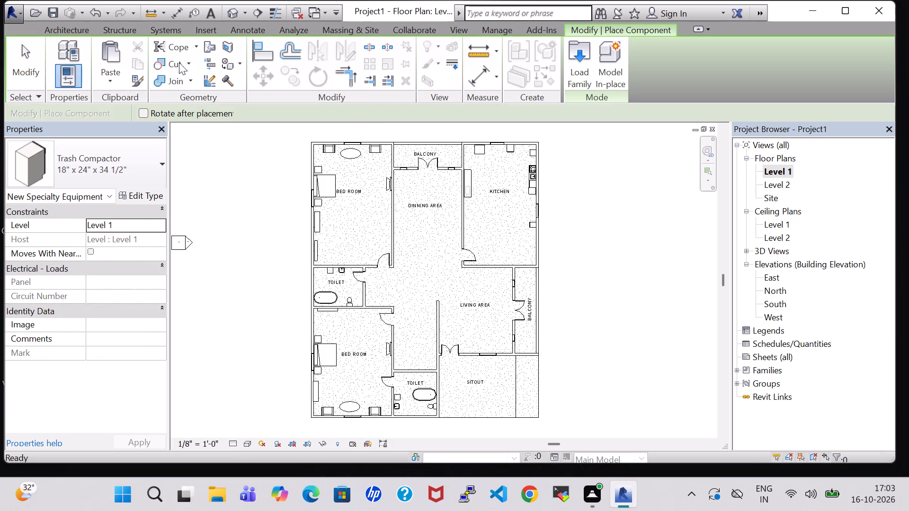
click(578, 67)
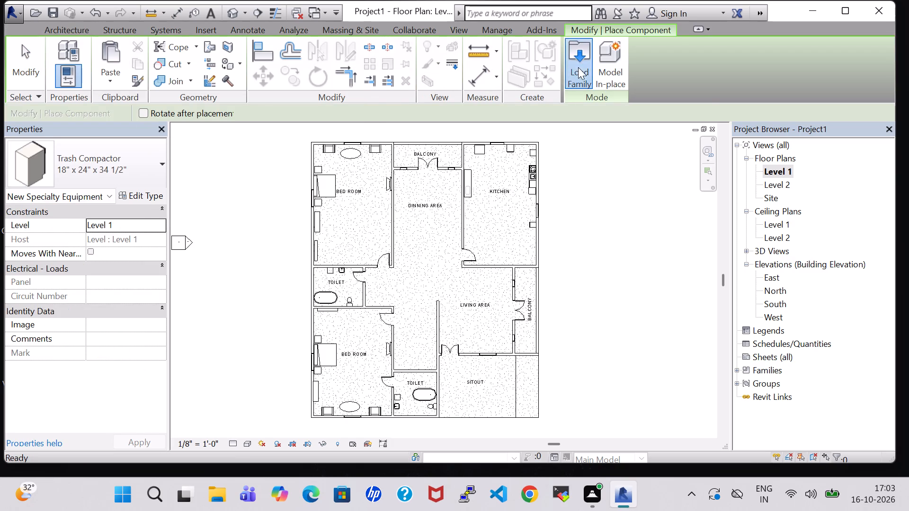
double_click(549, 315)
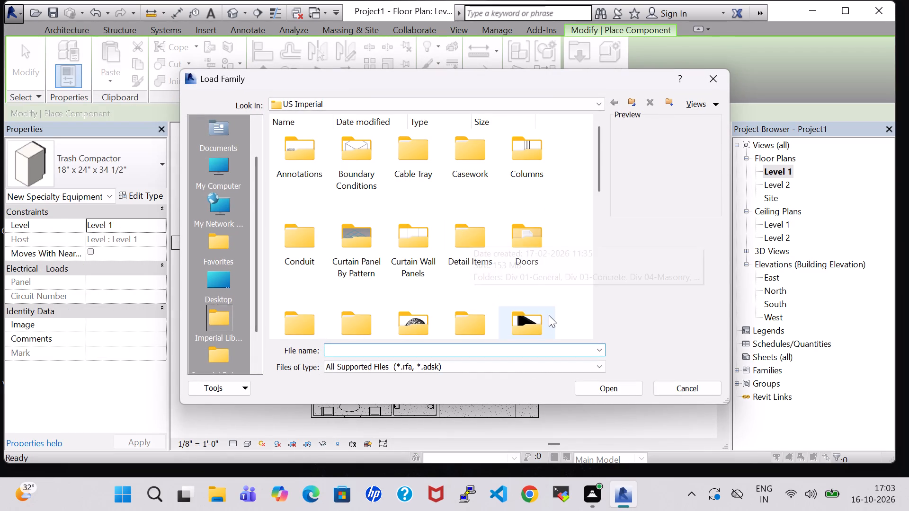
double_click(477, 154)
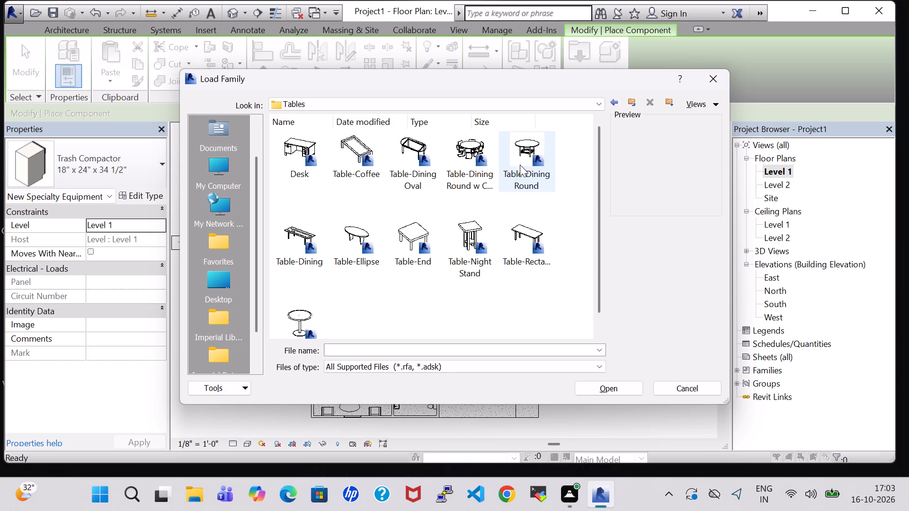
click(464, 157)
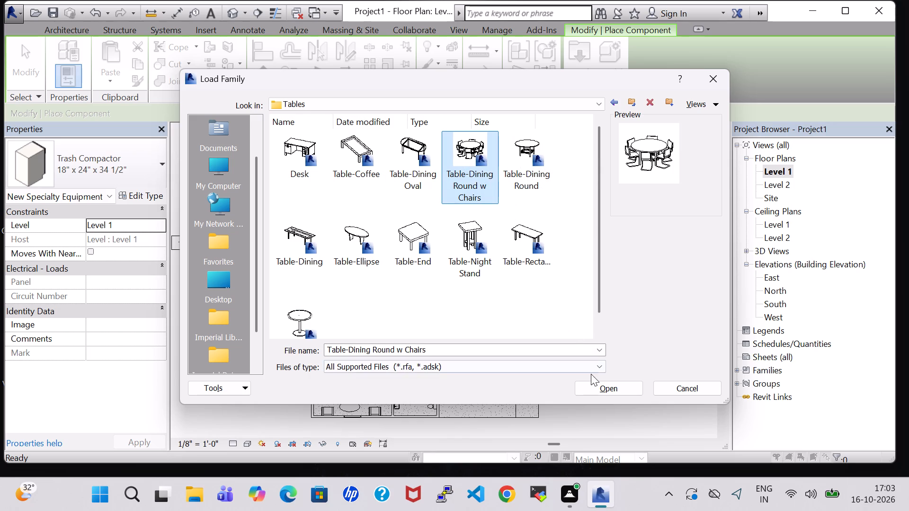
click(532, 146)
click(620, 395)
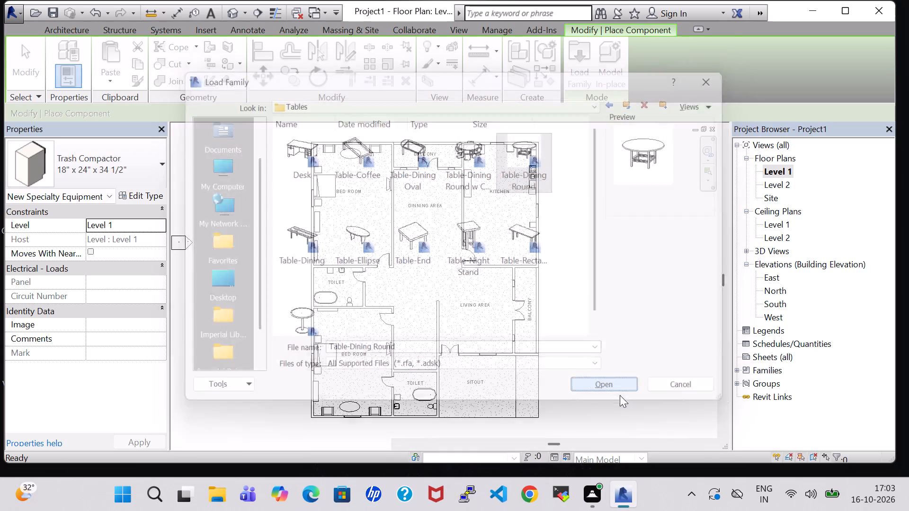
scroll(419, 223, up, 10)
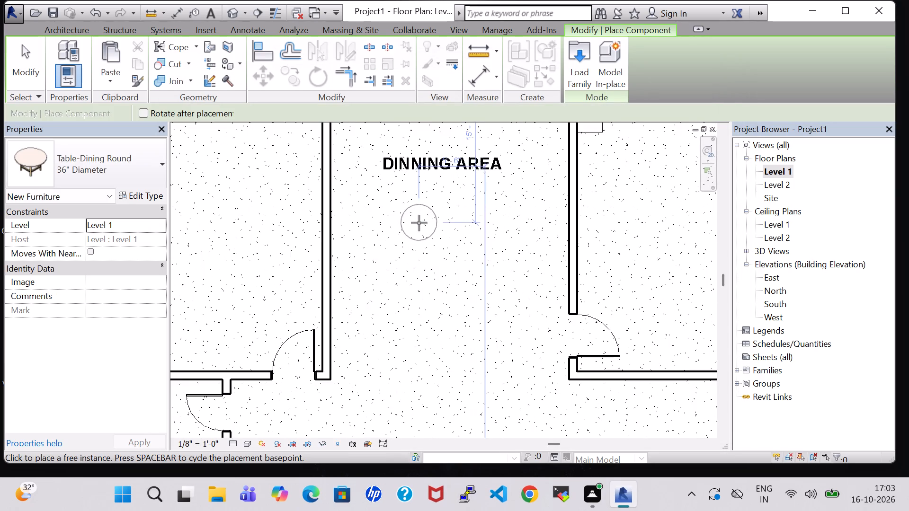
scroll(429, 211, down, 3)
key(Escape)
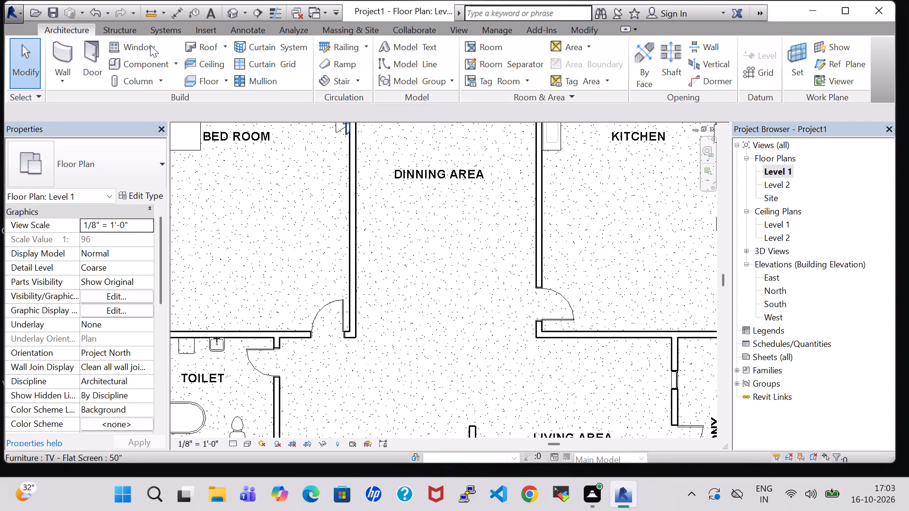
Load the Table-Dining Round w Chairs family from the Tables folder of Furniture.
click(149, 56)
click(575, 69)
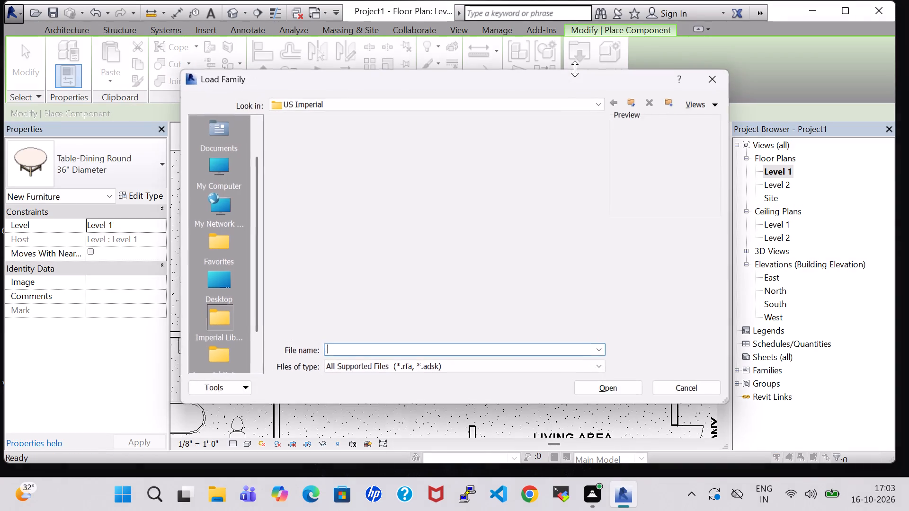
scroll(521, 212, down, 2)
scroll(533, 142, up, 1)
double_click(521, 189)
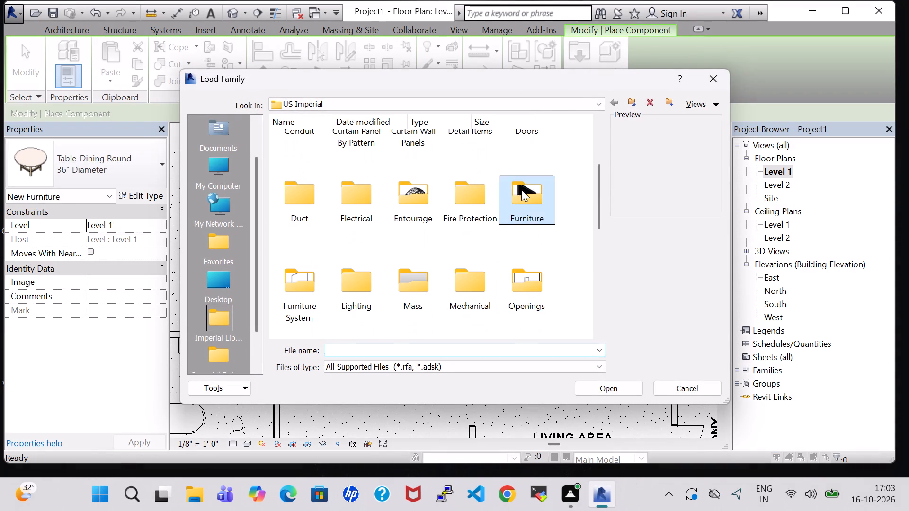
double_click(479, 154)
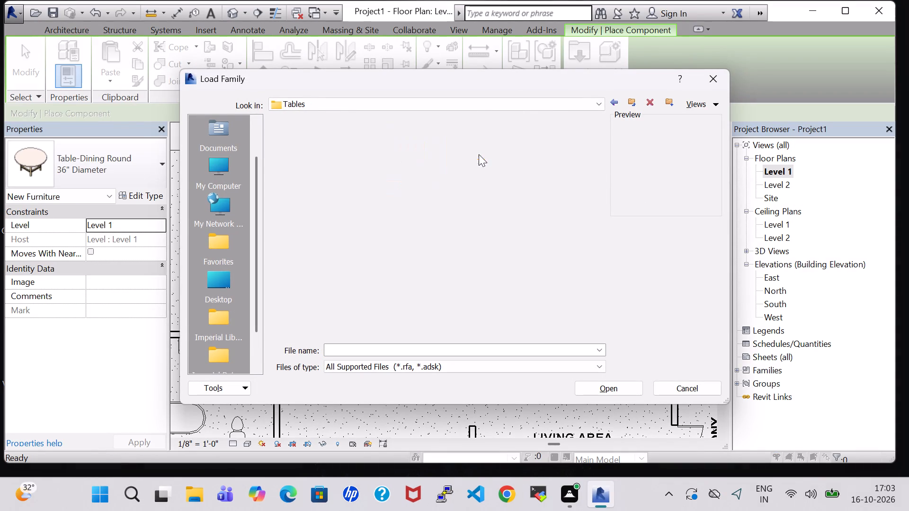
click(471, 151)
click(623, 386)
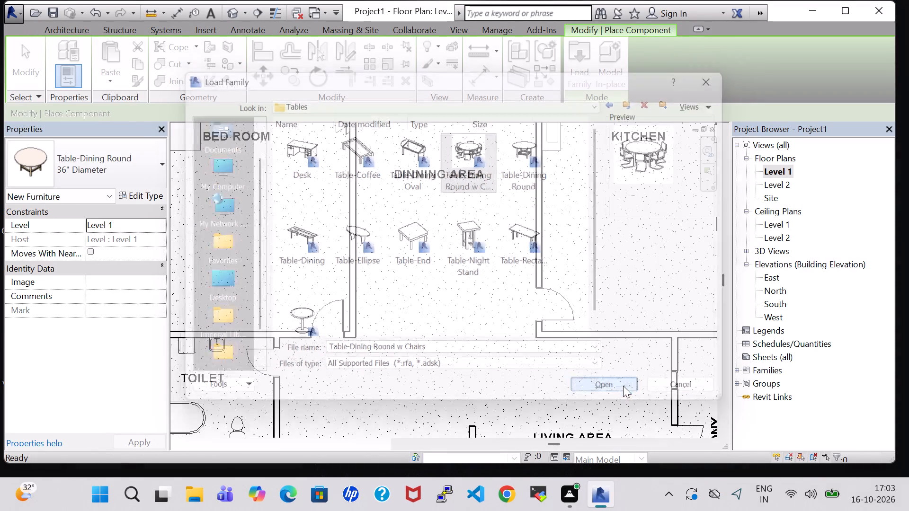
Place one 36" Diameter Table-Dining Round w Chairs in the dining area, centred just below the room label in plan.
scroll(467, 241, up, 4)
scroll(428, 237, down, 2)
middle_drag(428, 237, 428, 245)
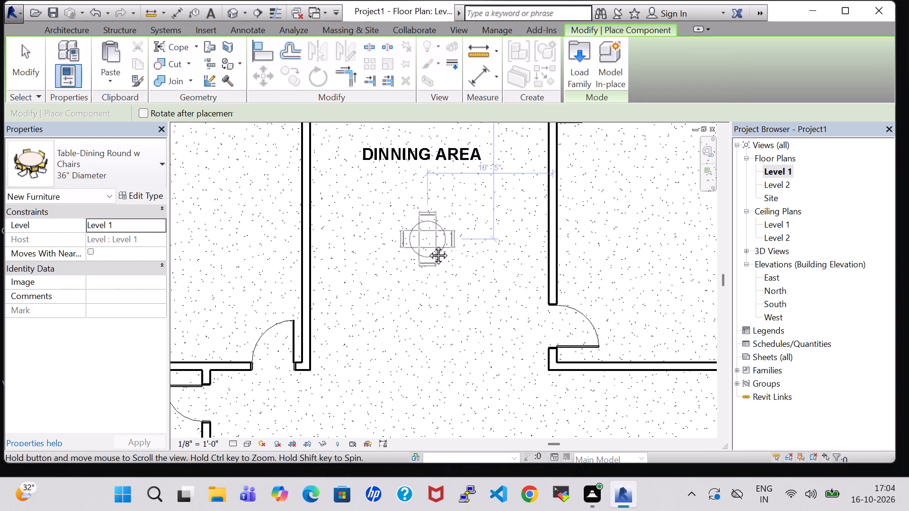
middle_drag(428, 245, 428, 320)
scroll(424, 300, down, 4)
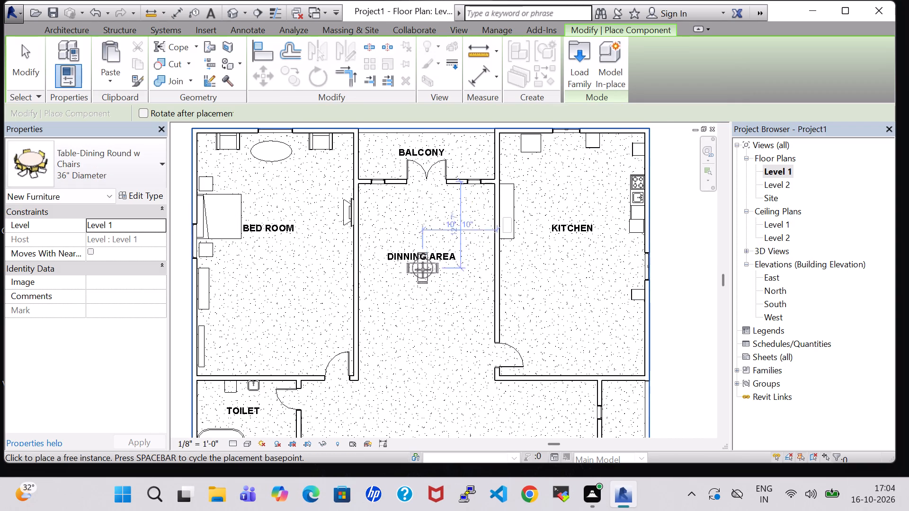
click(423, 280)
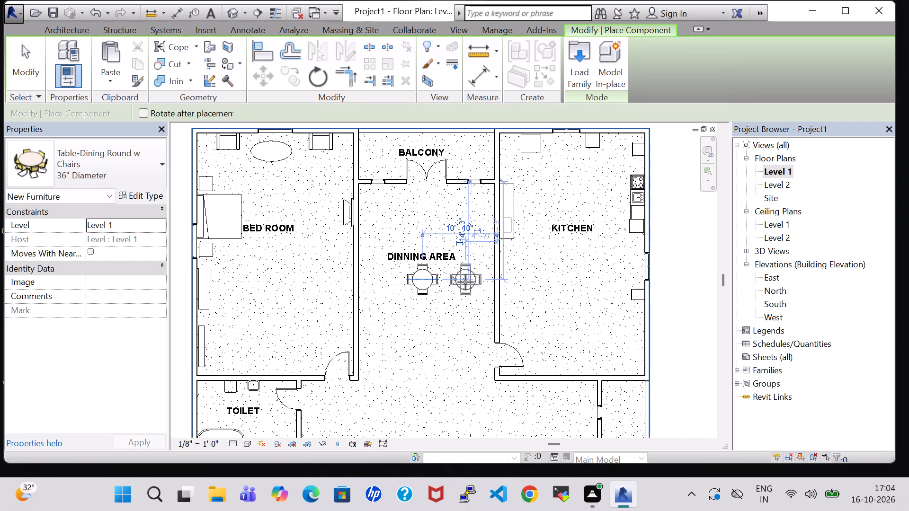
key(Escape)
key(Escape)
Change the placed round dining table with chairs to the 84" Diameter type.
click(426, 282)
click(89, 160)
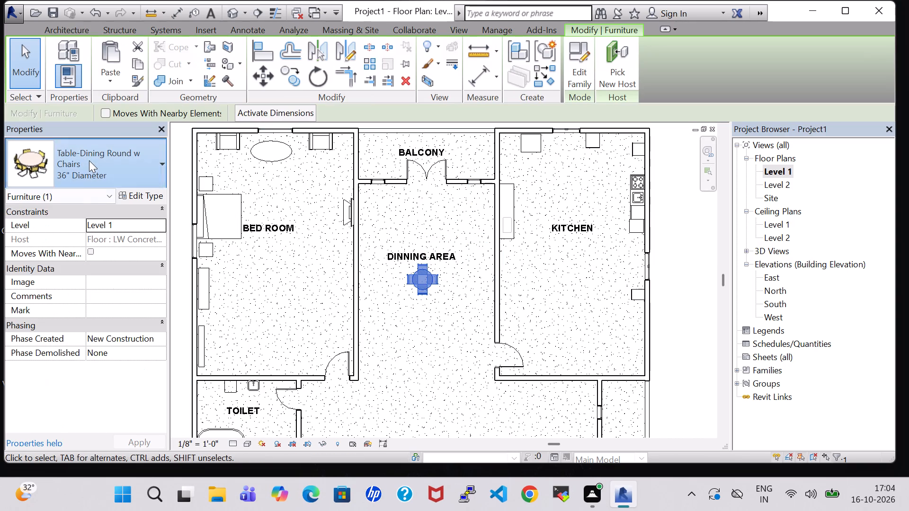
scroll(103, 363, down, 1)
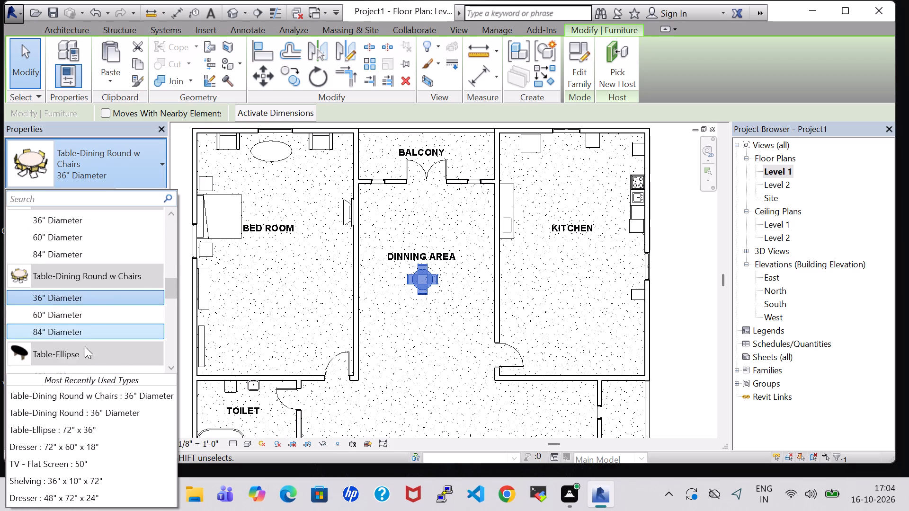
click(77, 335)
click(674, 281)
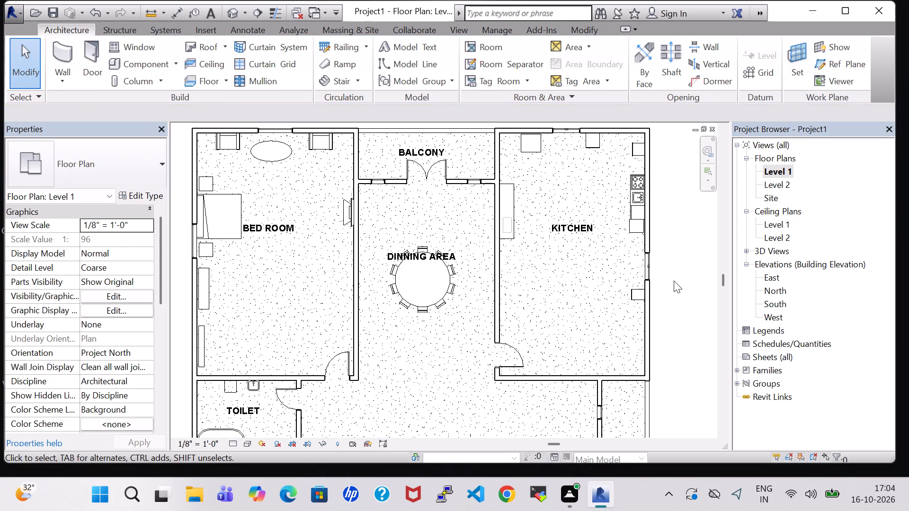
Review the dining table within the whole layout in the 3D view, and return to the Level 1 floor plan.
click(236, 12)
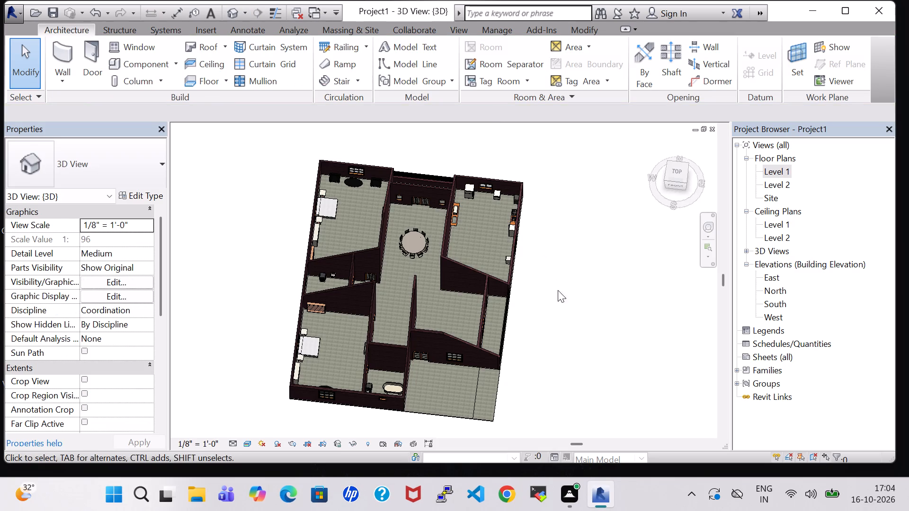
shift+middle_drag(558, 306, 555, 231)
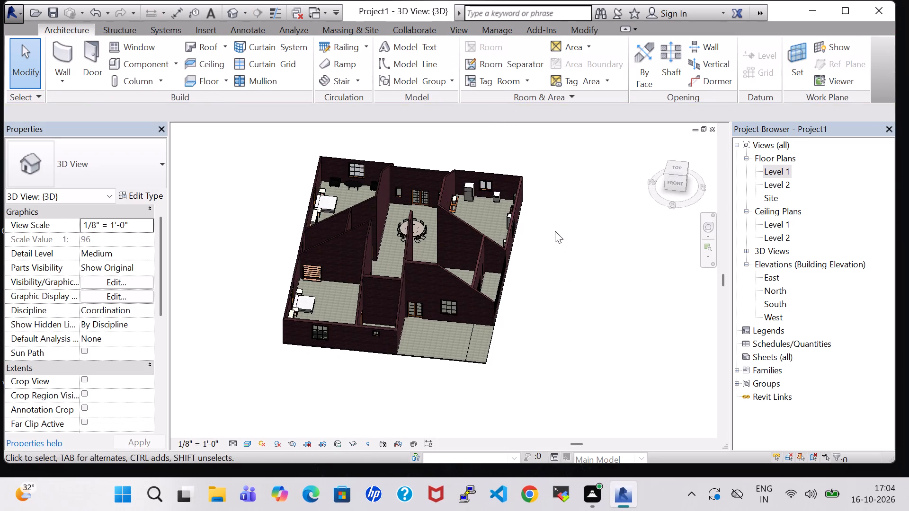
shift+middle_drag(555, 231, 583, 241)
double_click(772, 172)
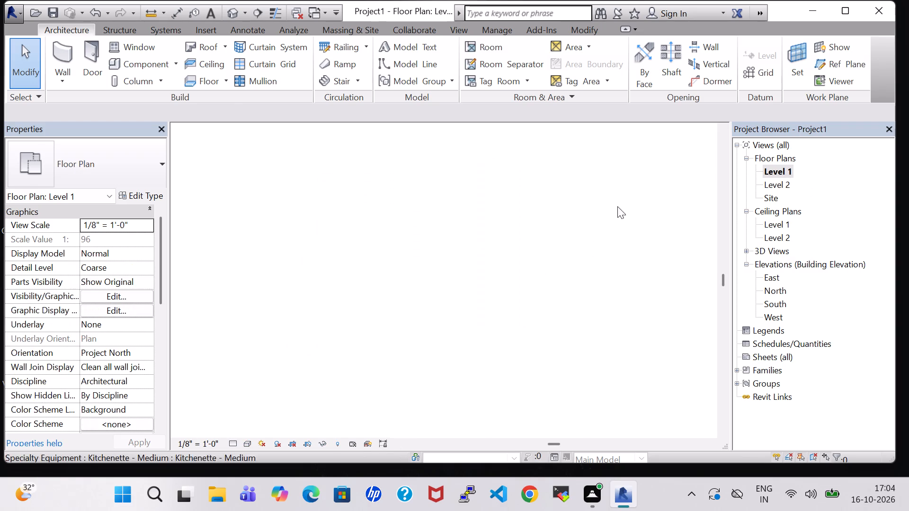
scroll(574, 224, down, 2)
middle_drag(661, 248, 643, 248)
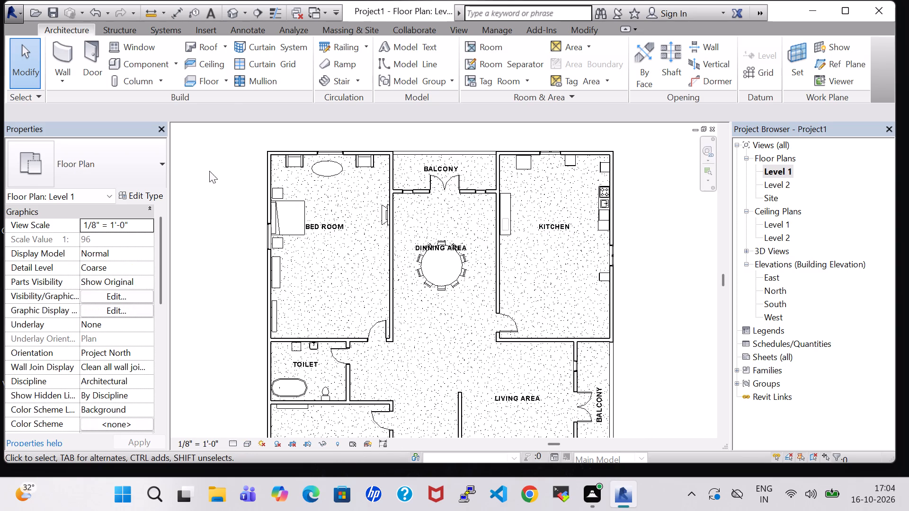
Load the Mirror-Ellipse family from the Furniture folder as the component for placement.
click(142, 64)
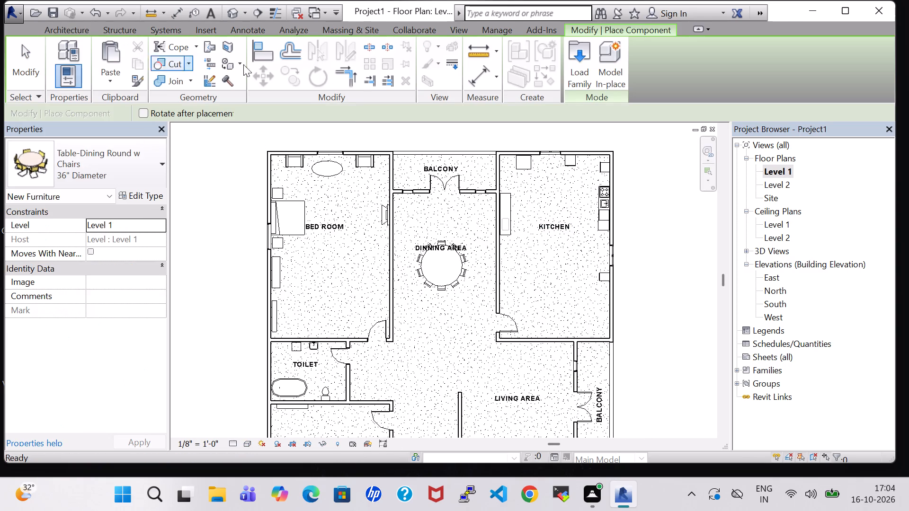
click(570, 70)
scroll(496, 243, down, 1)
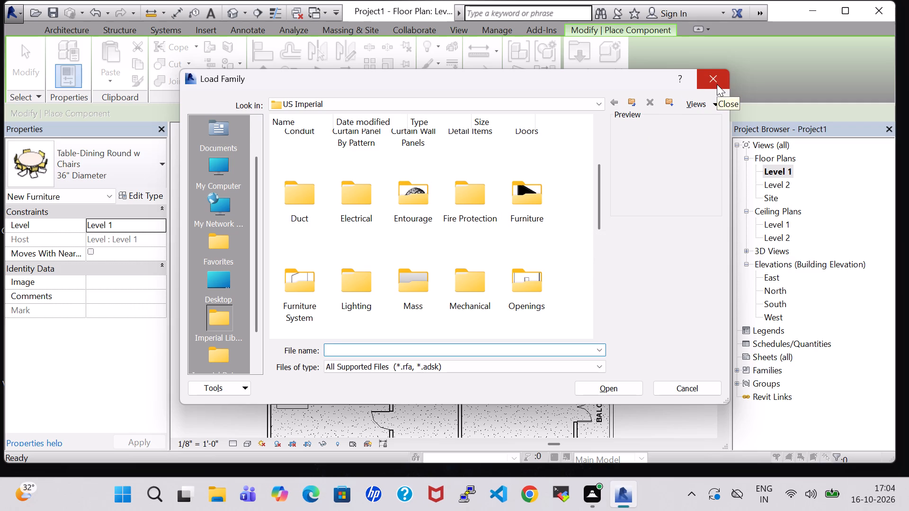
double_click(540, 191)
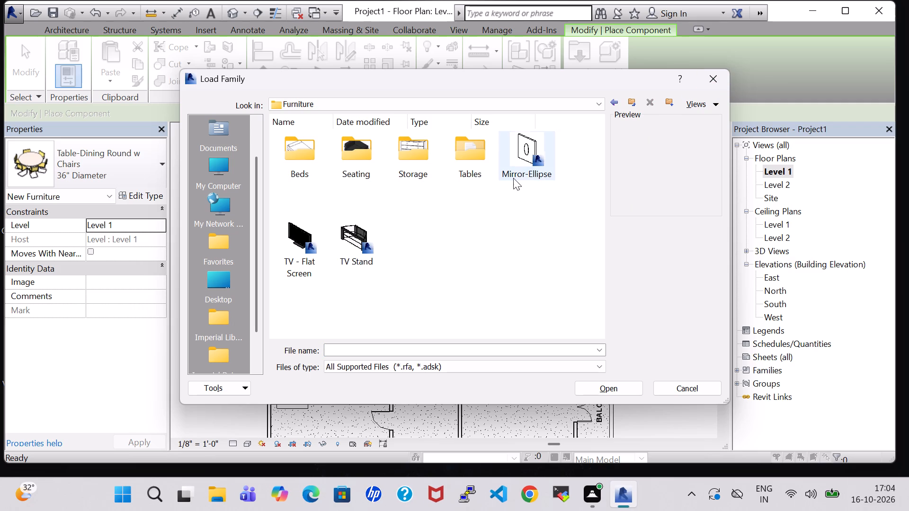
click(530, 153)
click(608, 386)
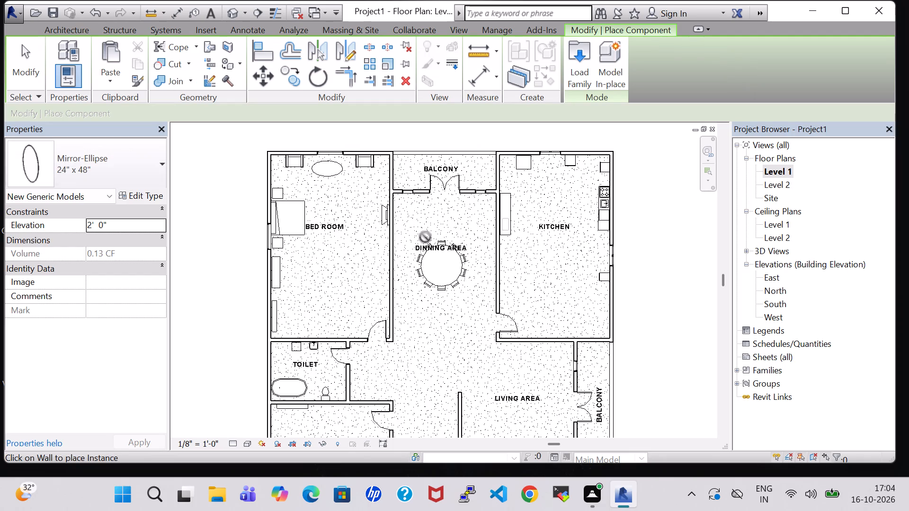
scroll(468, 276, up, 8)
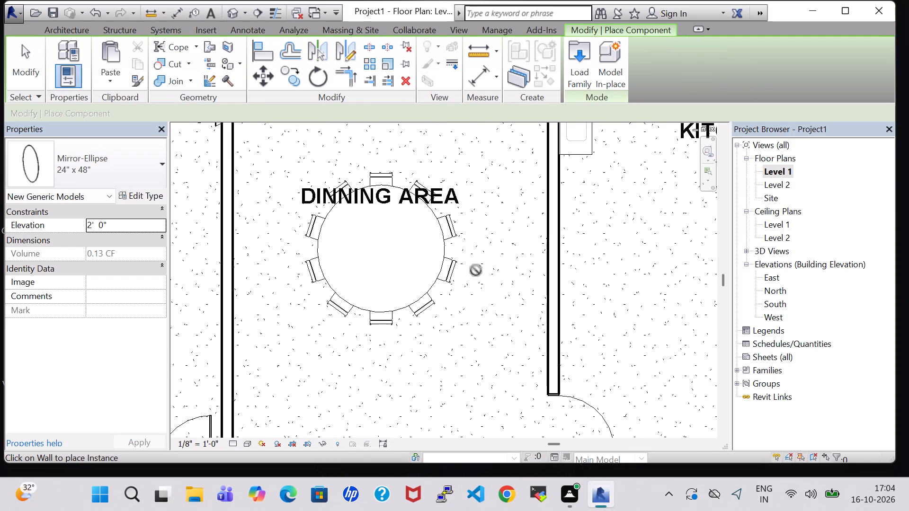
Place the 24" x 48" Mirror-Ellipse on the dining area side of the kitchen wall, about 8' 0" from the balcony wall.
middle_drag(476, 228, 480, 428)
scroll(460, 342, down, 3)
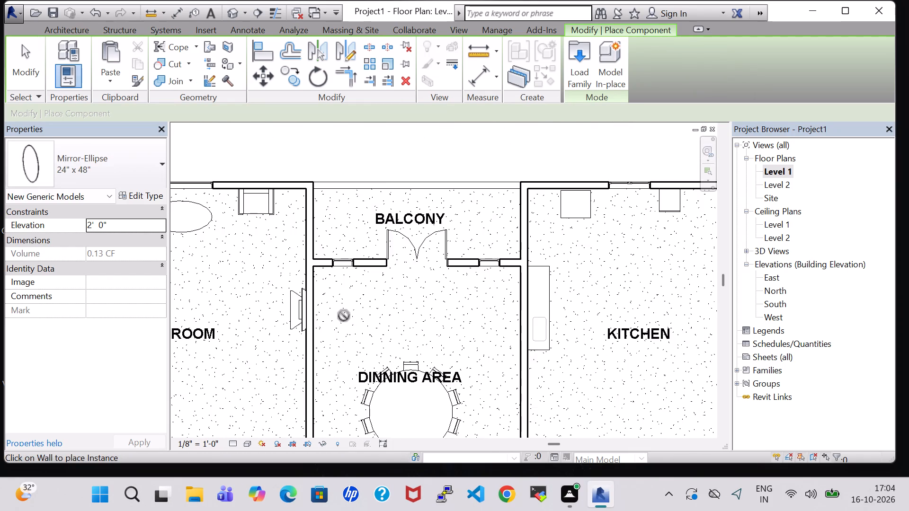
scroll(343, 315, up, 3)
scroll(318, 317, down, 2)
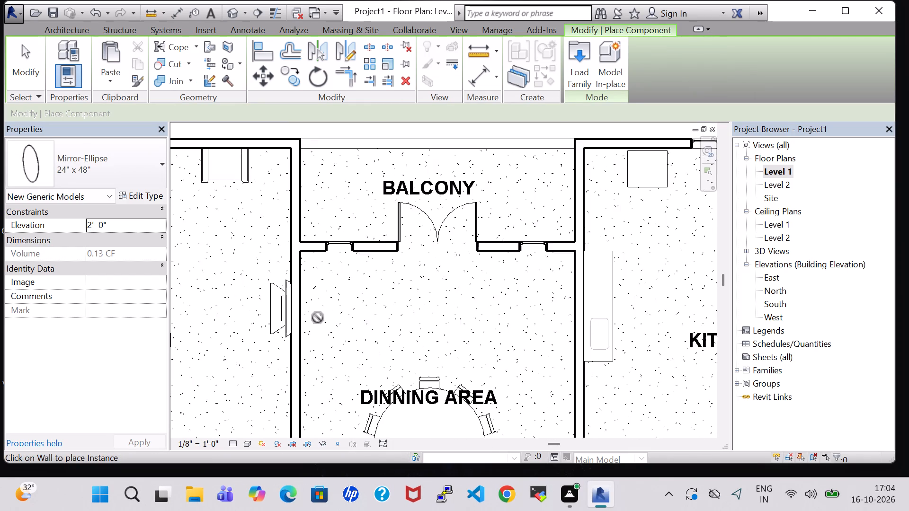
scroll(531, 347, up, 4)
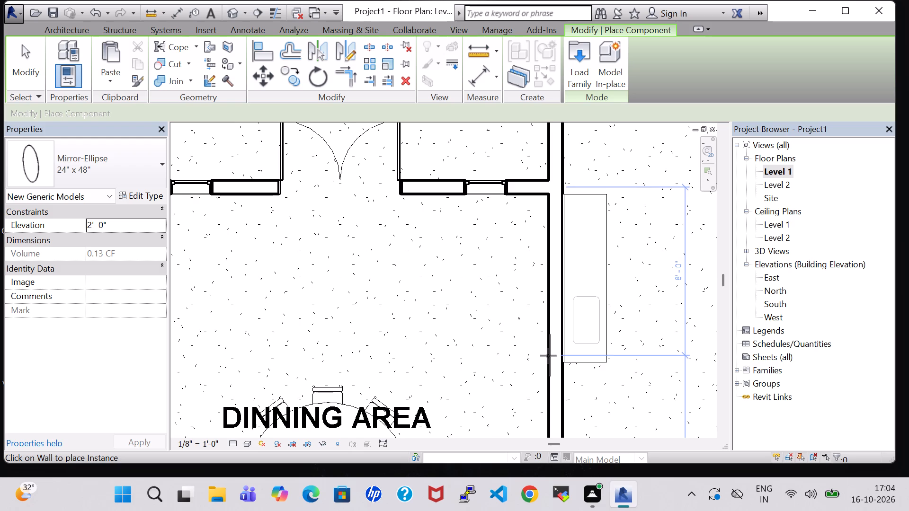
click(548, 356)
key(Escape)
key(Escape)
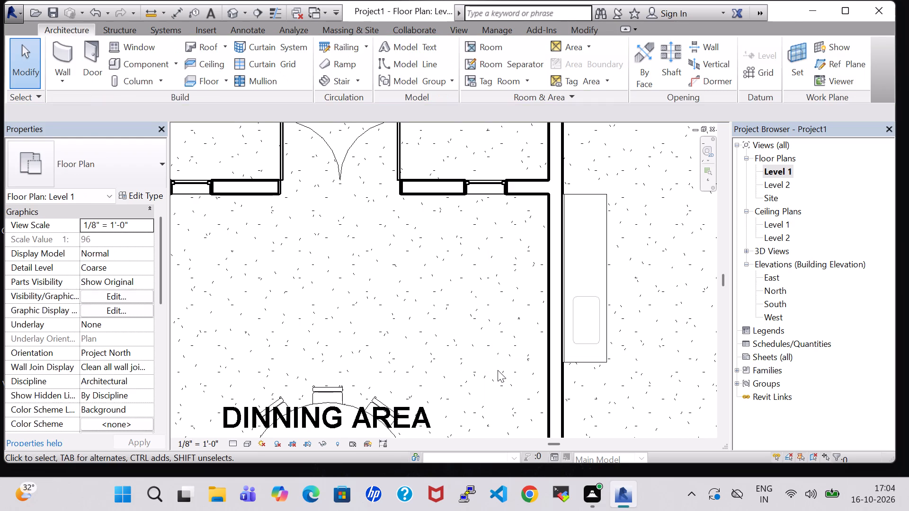
Load the Sink Vanity-Round family from the Sinks folder of the architectural plumbing fixtures as the component for placement.
click(129, 60)
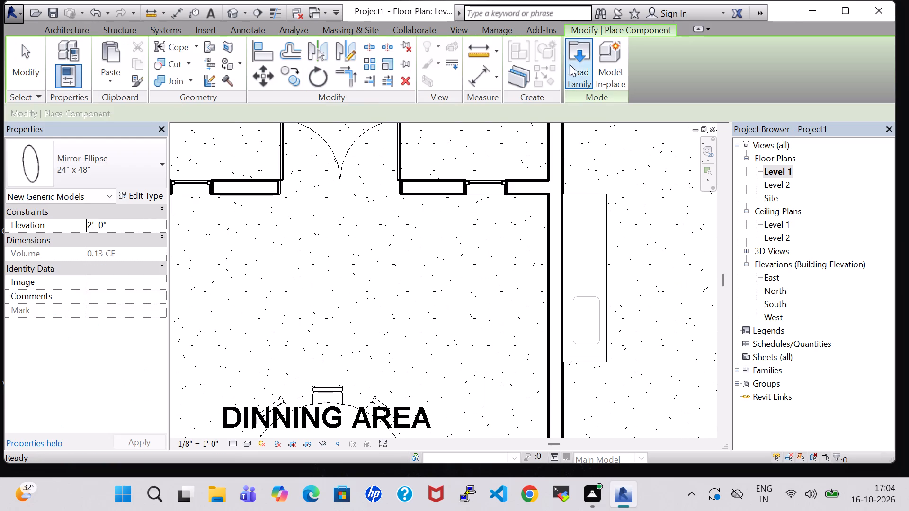
click(579, 63)
scroll(440, 242, down, 4)
scroll(439, 242, up, 1)
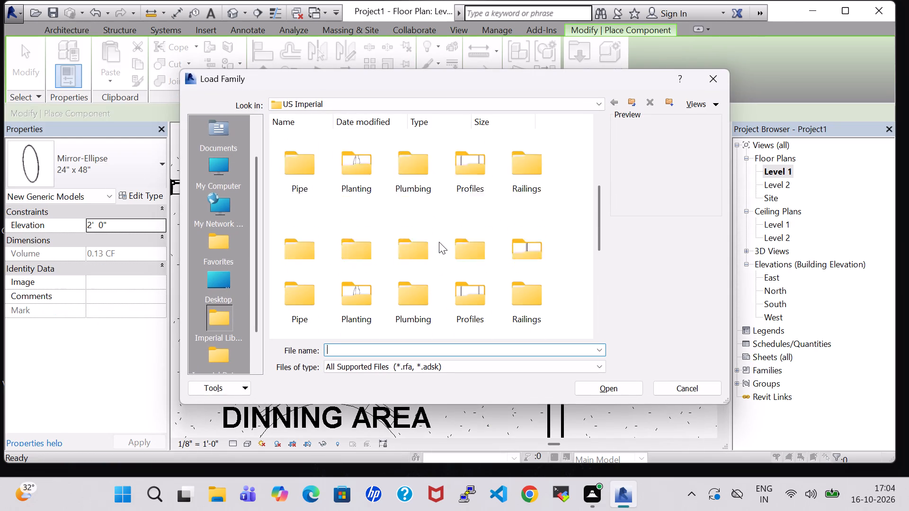
scroll(439, 242, up, 1)
double_click(415, 286)
double_click(315, 159)
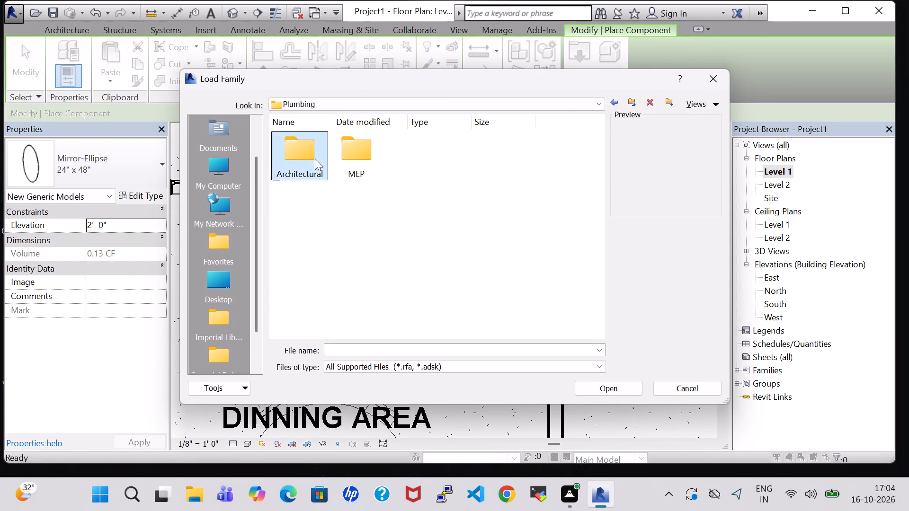
double_click(357, 152)
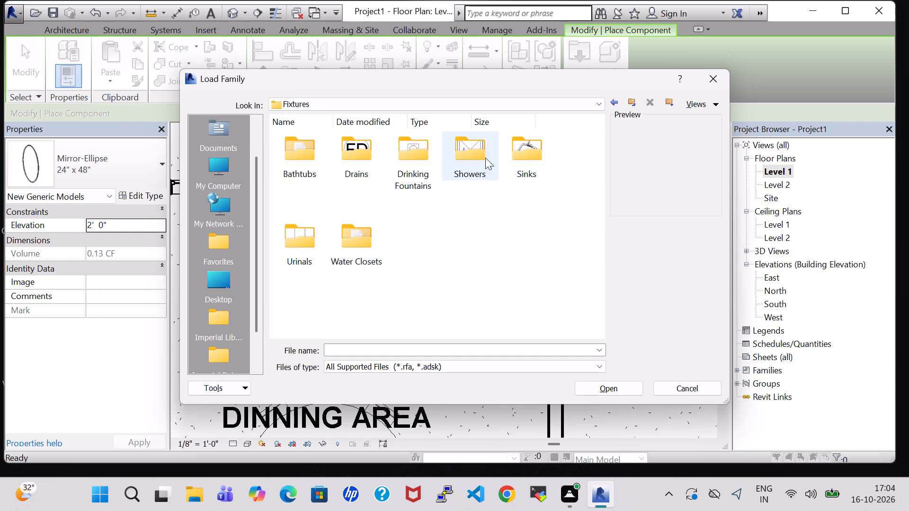
double_click(522, 153)
click(531, 162)
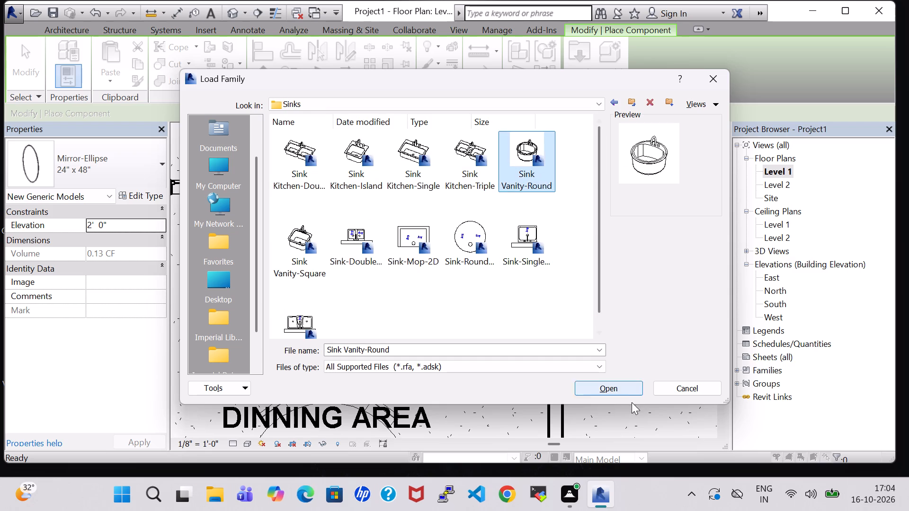
click(622, 396)
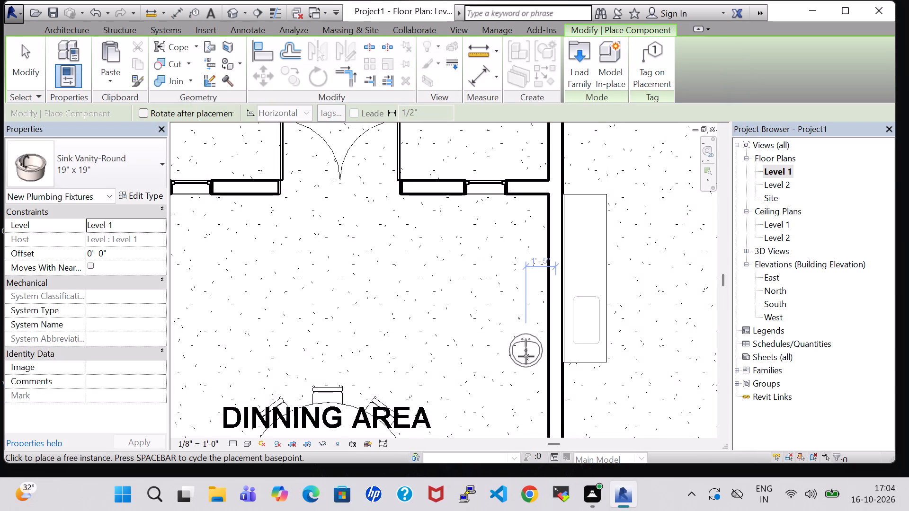
Place one 19" x 19" Sink Vanity-Round in the dining area, rotated to back onto the kitchen wall at the mirror.
key(space)
key(space)
key(space)
scroll(526, 356, up, 5)
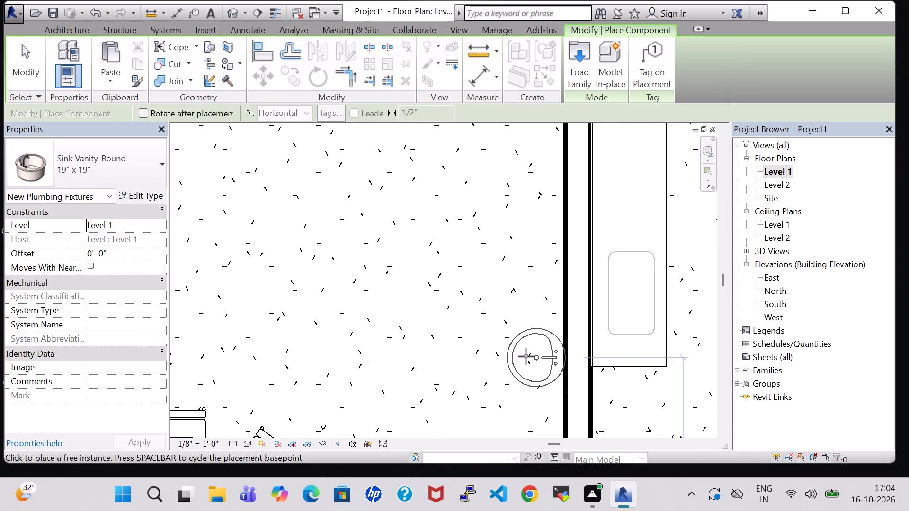
click(525, 356)
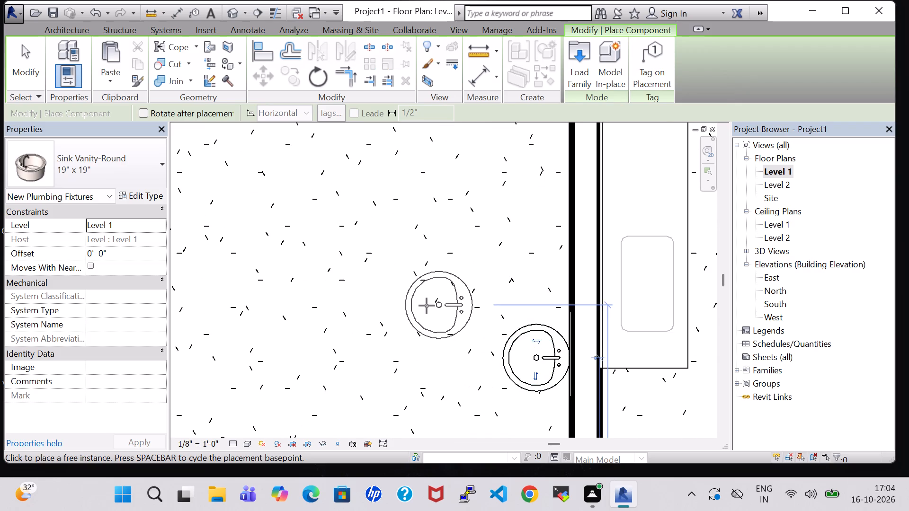
key(Escape)
key(Escape)
scroll(427, 306, down, 9)
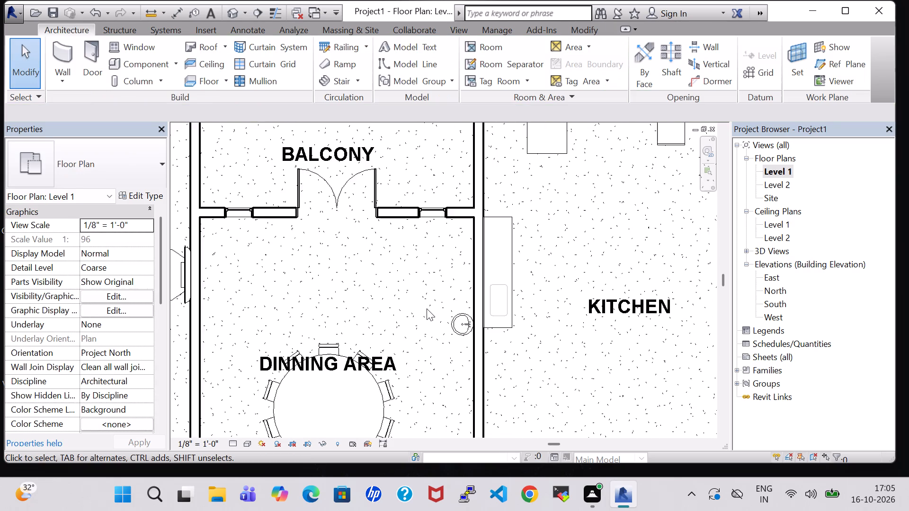
In the 3D view, set the dining area's round vanity sink offset to 2' 0" above Level 1.
click(225, 19)
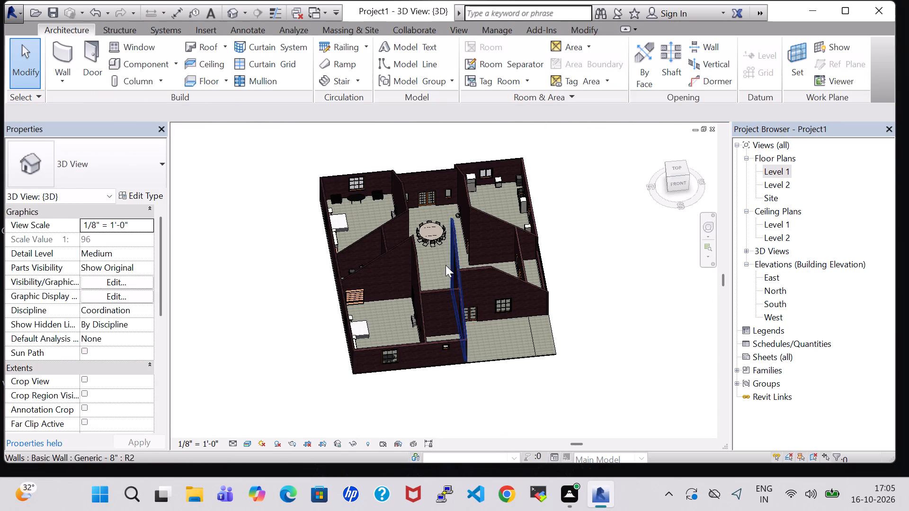
shift+middle_drag(259, 308, 298, 318)
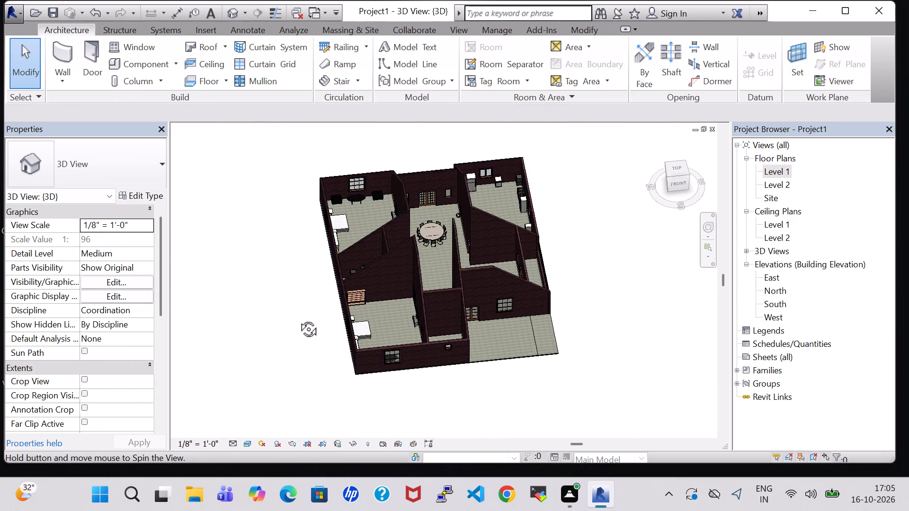
shift+middle_drag(298, 318, 420, 308)
scroll(472, 169, up, 9)
middle_drag(472, 181, 480, 373)
scroll(472, 182, down, 1)
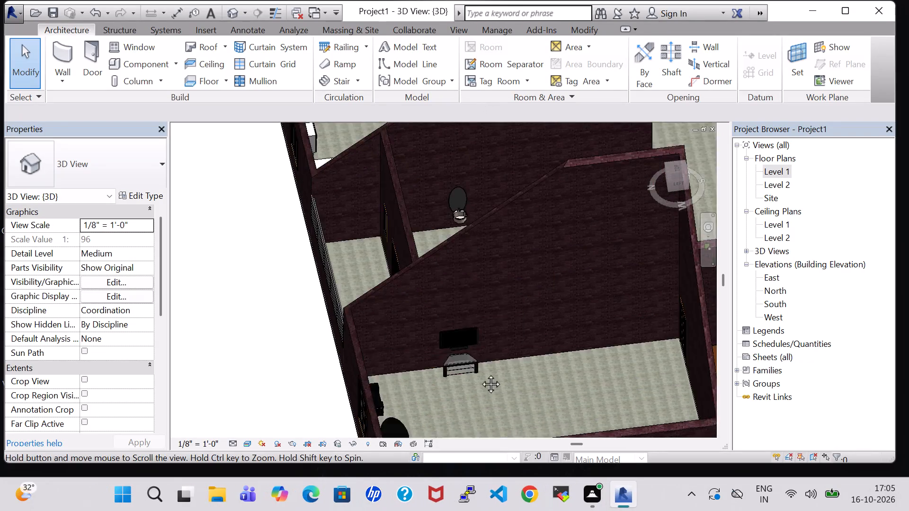
middle_drag(480, 373, 480, 378)
scroll(471, 349, up, 7)
click(452, 182)
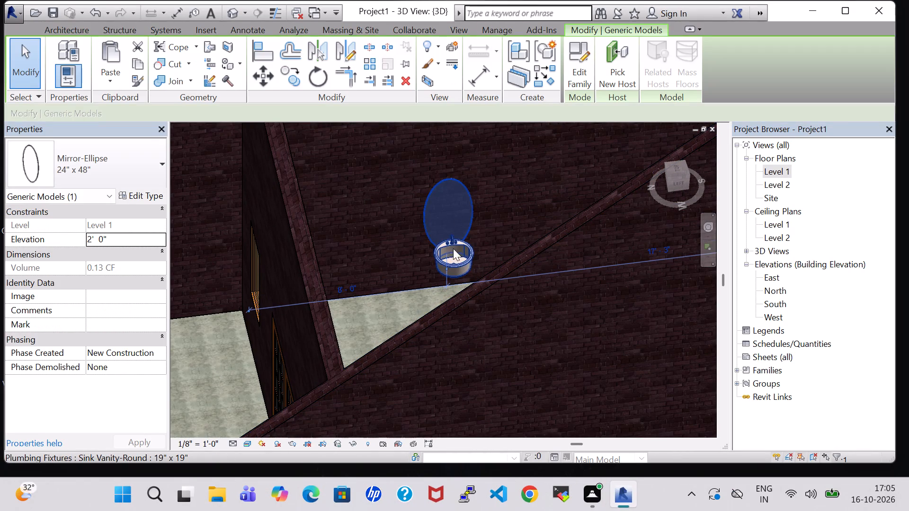
click(457, 260)
click(86, 251)
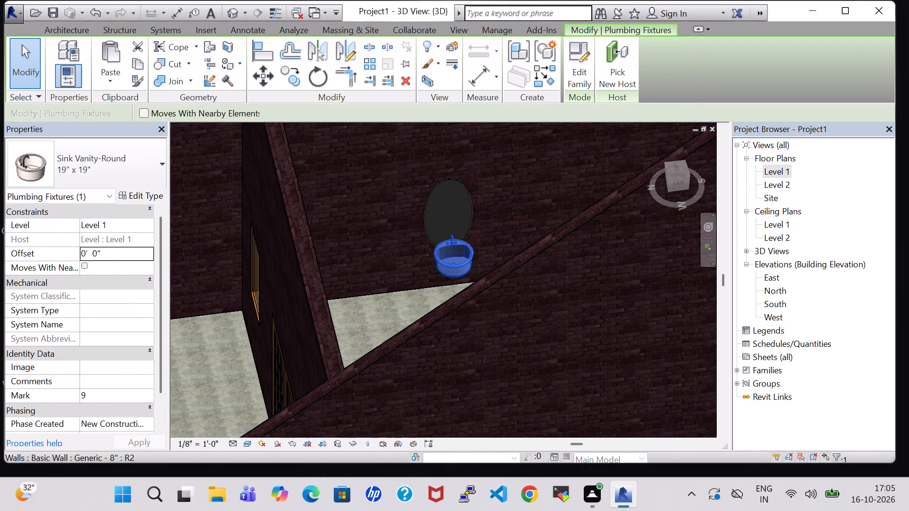
key(BackSpace)
key(2)
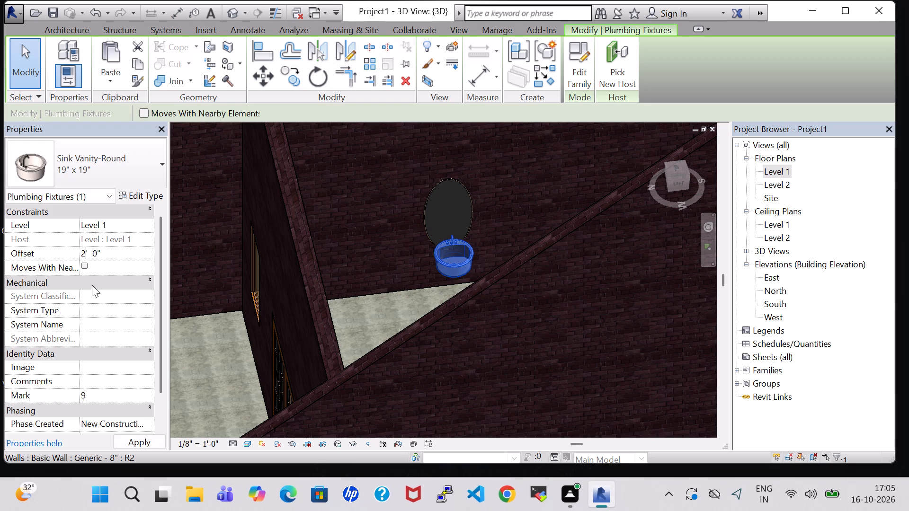
key(Return)
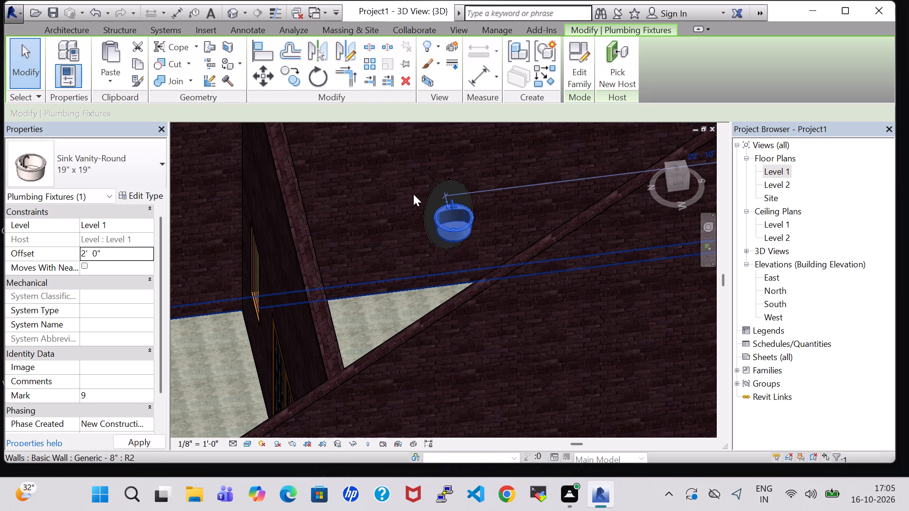
Raise the dining area's elliptical mirror above the sink to an elevation of 5' 6".
click(450, 178)
key(Up)
key(Up)
key(Up)
key(Up)
key(Up)
key(Up)
key(Up)
key(Up)
key(Up)
key(Up)
key(Up)
key(Up)
key(Up)
key(Up)
key(Up)
key(Up)
key(Up)
key(Up)
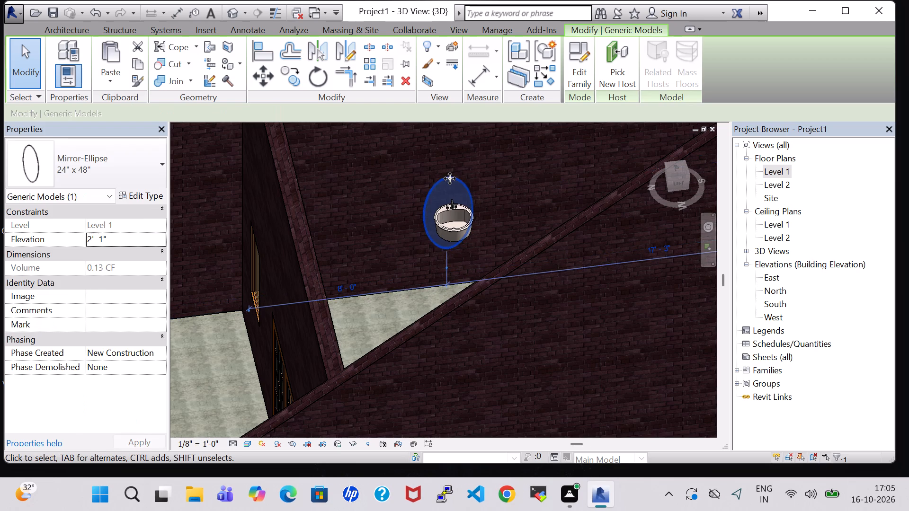
key(Up)
key(Up)
key(Up)
key(Up)
key(Up)
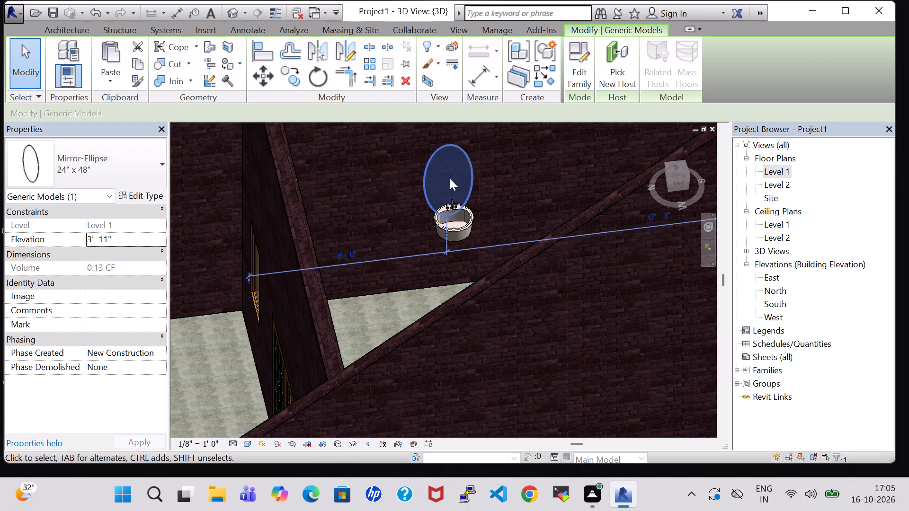
key(Up)
key(Up)
key(Up)
key(Up)
key(Up)
key(Up)
key(Up)
key(Up)
key(Up)
key(Up)
key(Up)
key(Up)
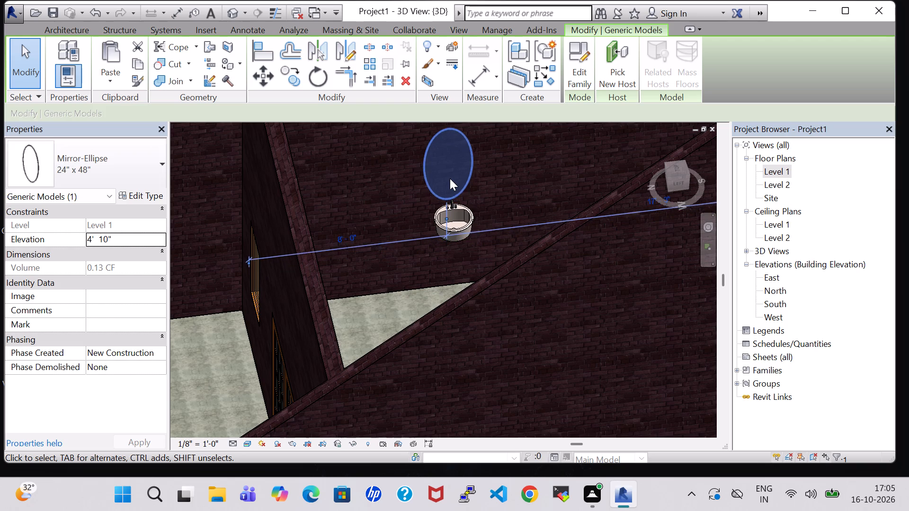
key(Up)
key(Up)
key(Up)
key(Up)
key(Up)
key(Up)
key(Up)
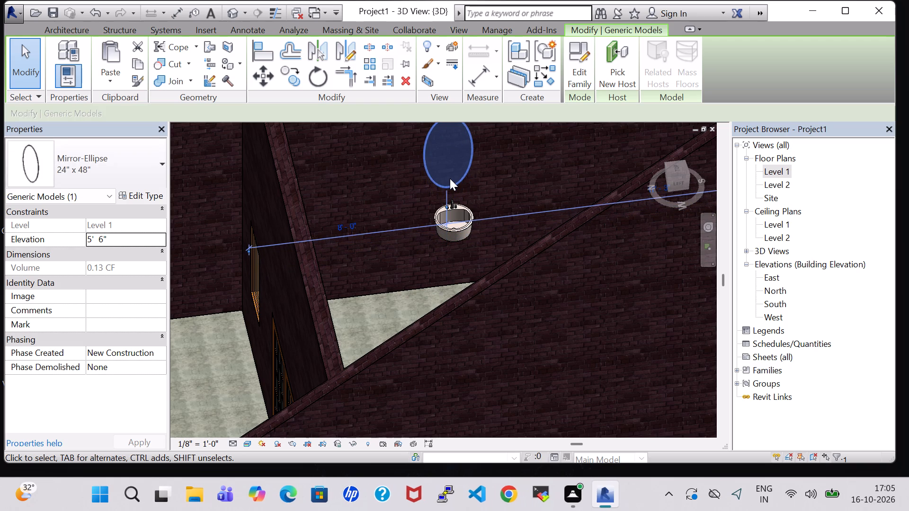
shift+middle_drag(528, 193, 487, 194)
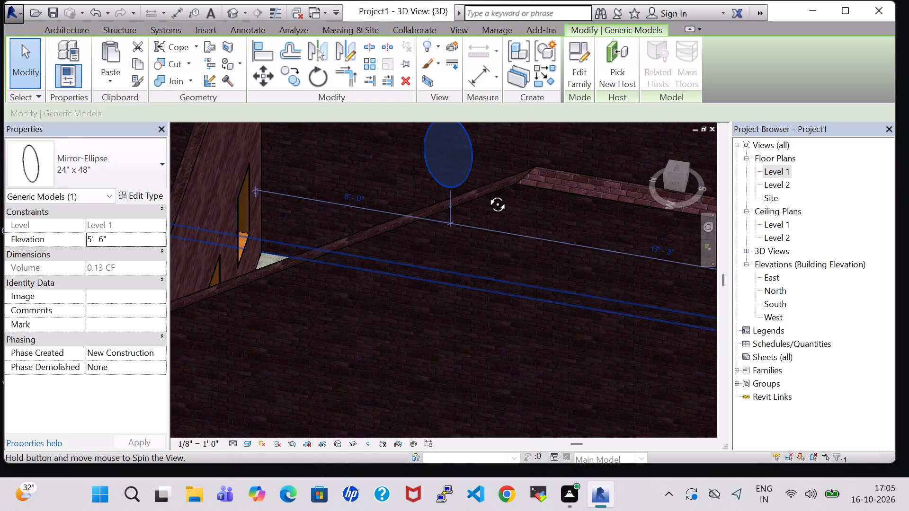
shift+middle_drag(487, 194, 502, 196)
click(189, 300)
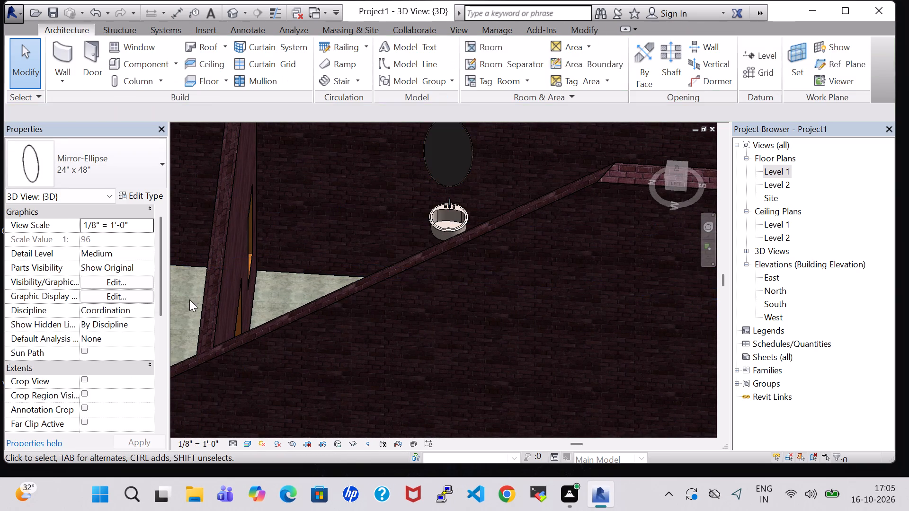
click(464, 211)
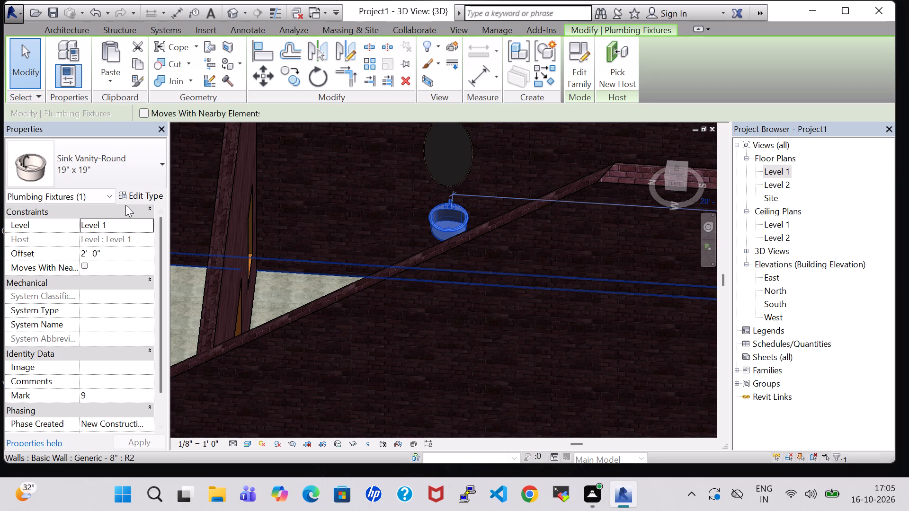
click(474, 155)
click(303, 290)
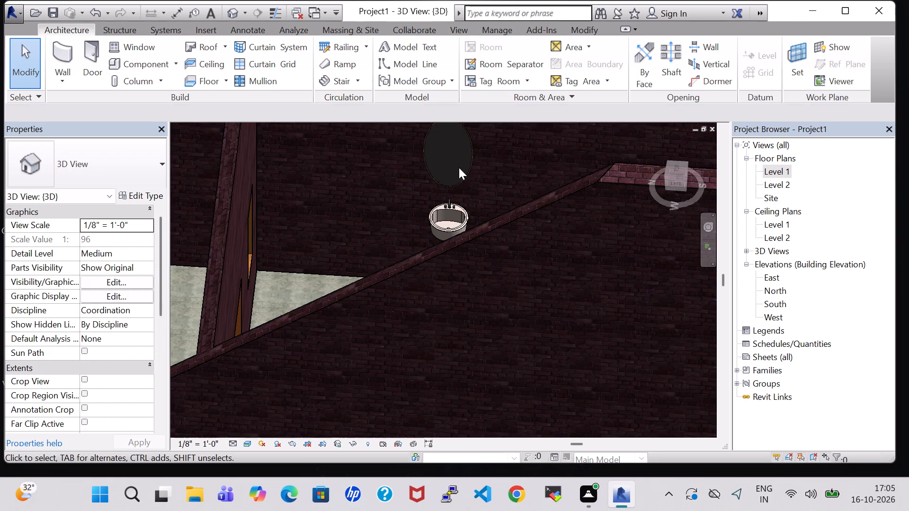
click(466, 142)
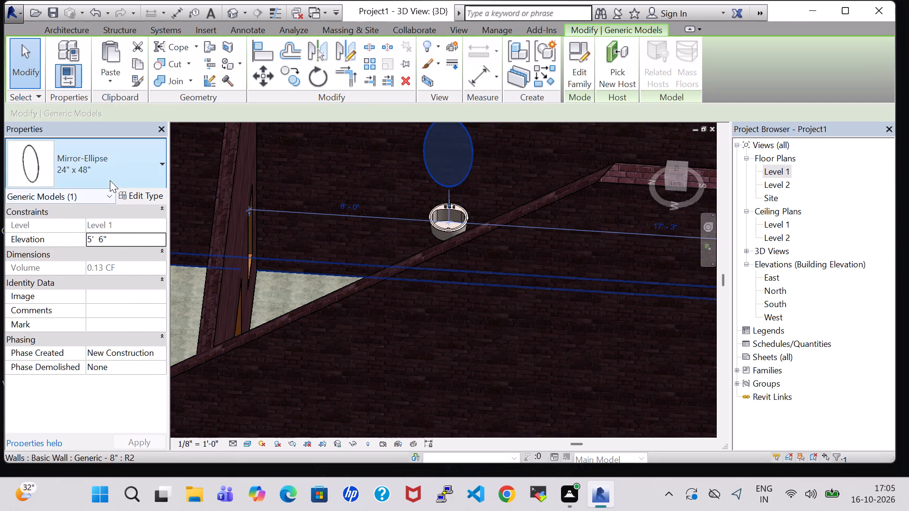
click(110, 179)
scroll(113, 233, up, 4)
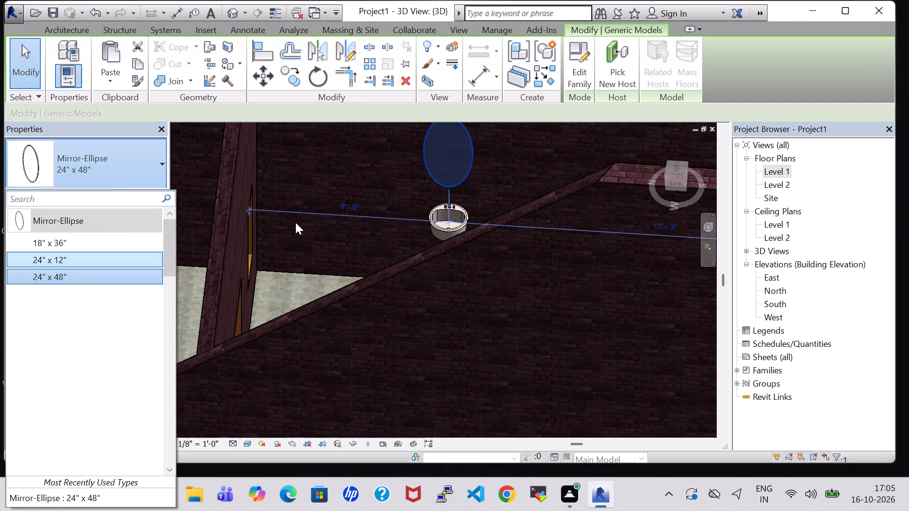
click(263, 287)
In the Level 1 plan, place a 24" x 48" Mirror-Ellipse on the bedroom side of the wall shared with the dining area.
double_click(781, 170)
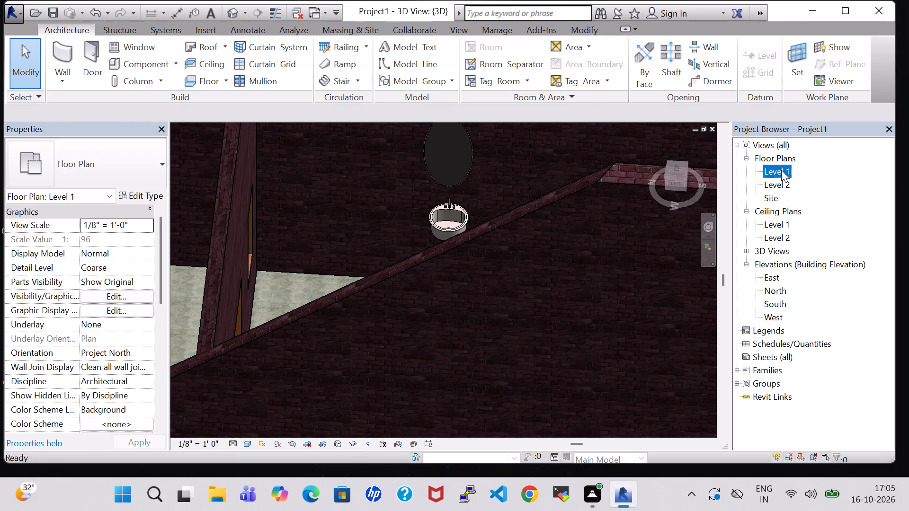
scroll(495, 241, down, 3)
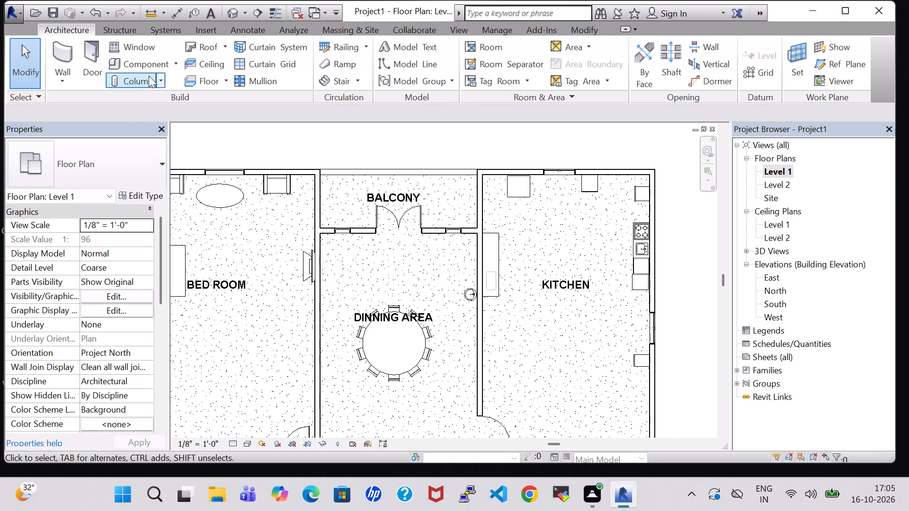
click(146, 66)
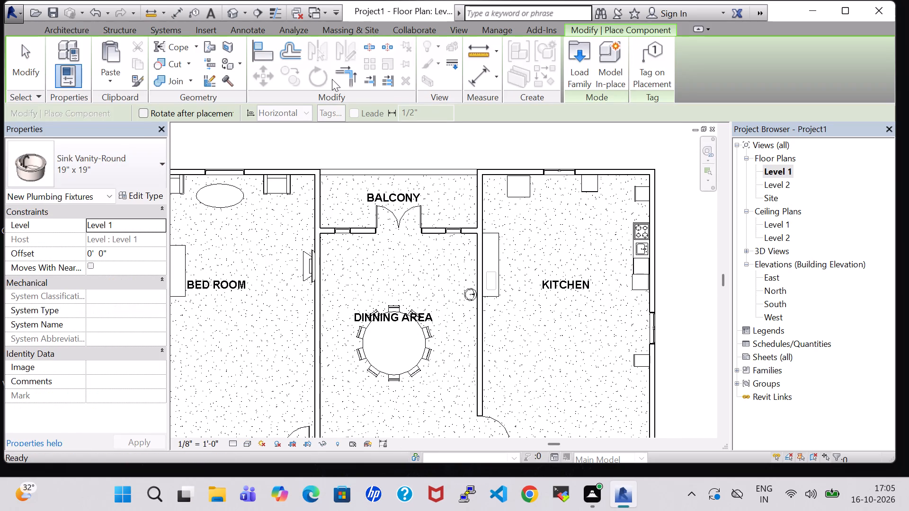
click(146, 150)
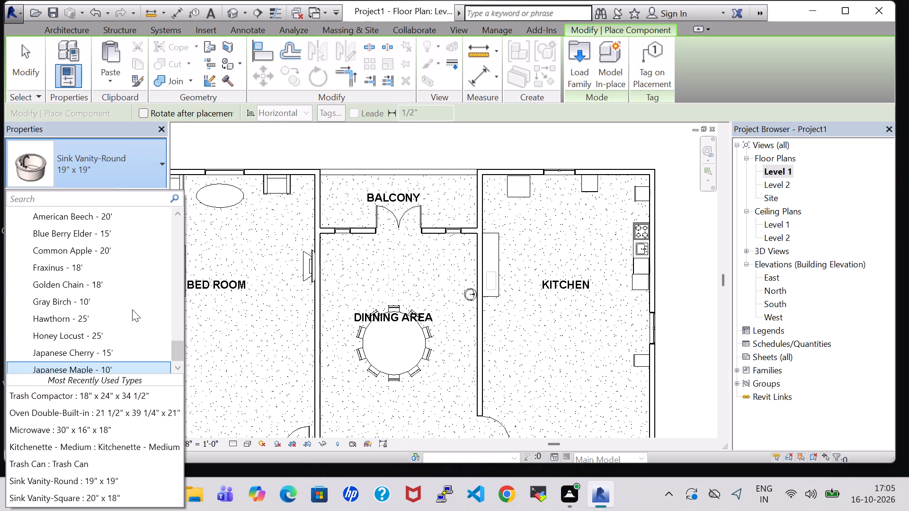
scroll(132, 307, up, 15)
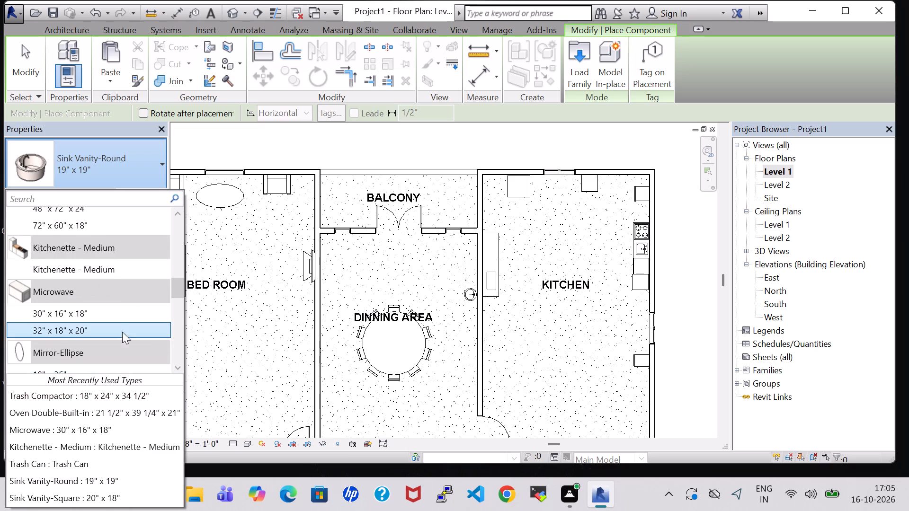
scroll(119, 339, down, 2)
click(101, 333)
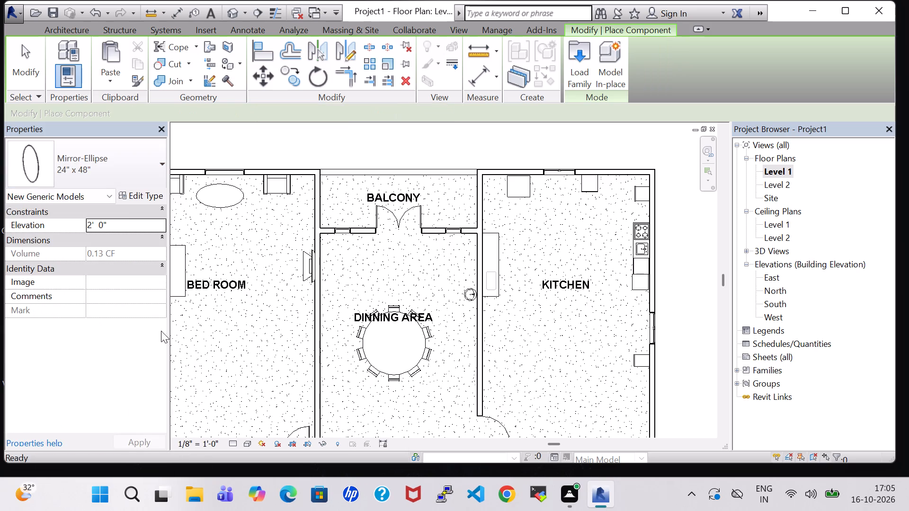
scroll(304, 329, up, 9)
click(323, 357)
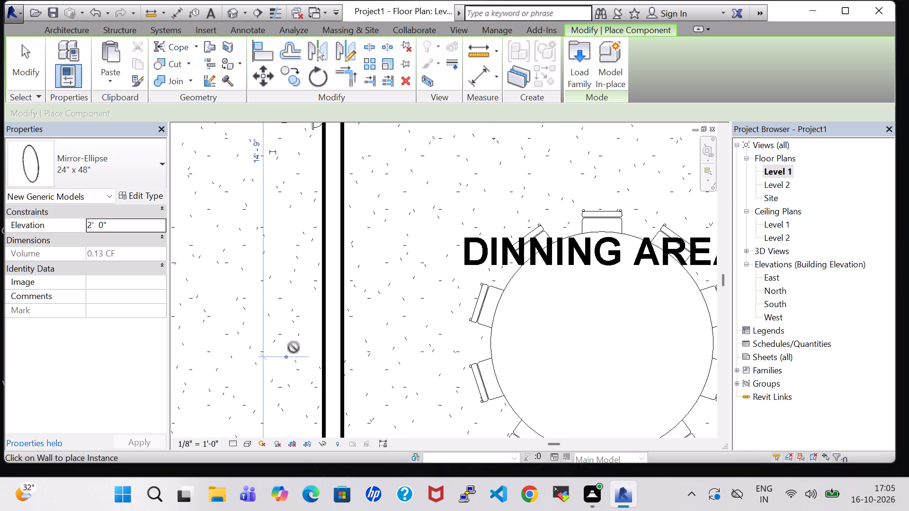
In the 3D view, place another 24" x 48" Mirror-Ellipse beside the shelving on the second bedroom's toilet-side wall, about 4' 4" from the adjoining wall.
scroll(293, 341, down, 2)
click(79, 27)
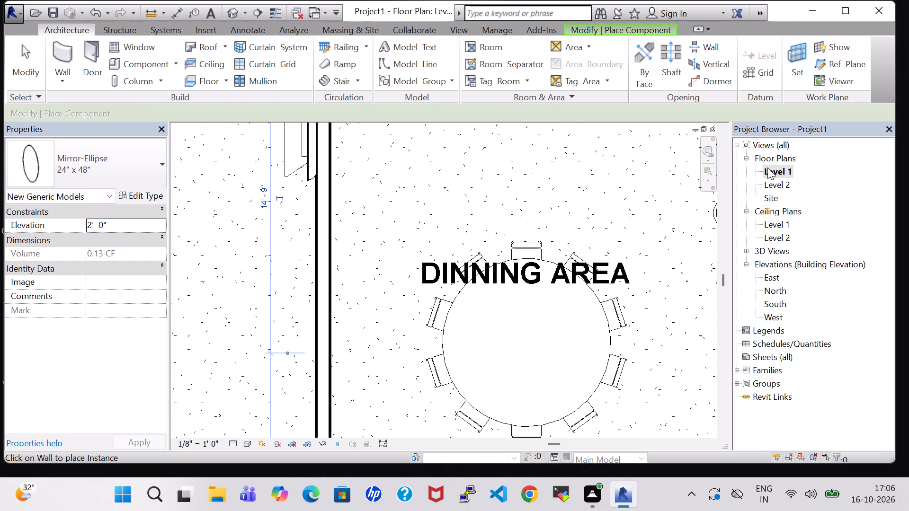
click(236, 9)
scroll(321, 161, down, 2)
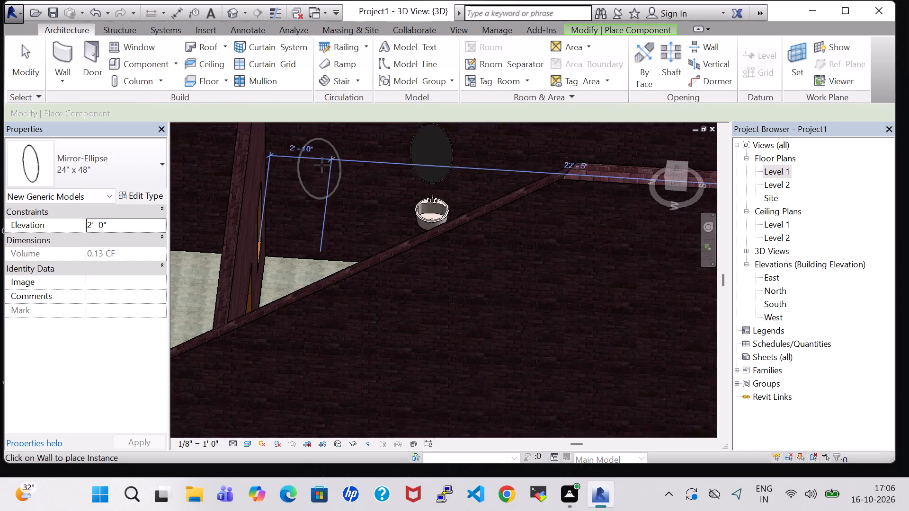
scroll(322, 165, down, 1)
scroll(364, 217, down, 4)
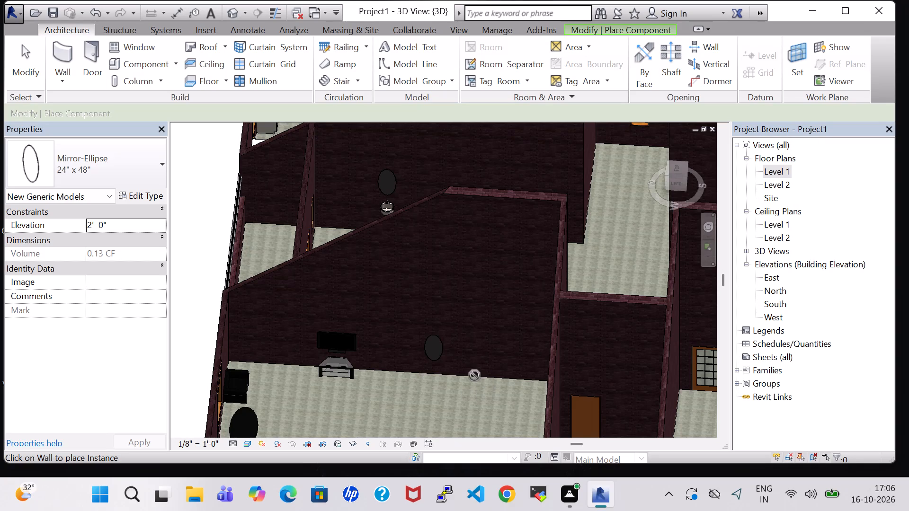
middle_drag(502, 366, 419, 361)
scroll(483, 341, down, 2)
middle_drag(595, 339, 513, 316)
scroll(596, 330, up, 5)
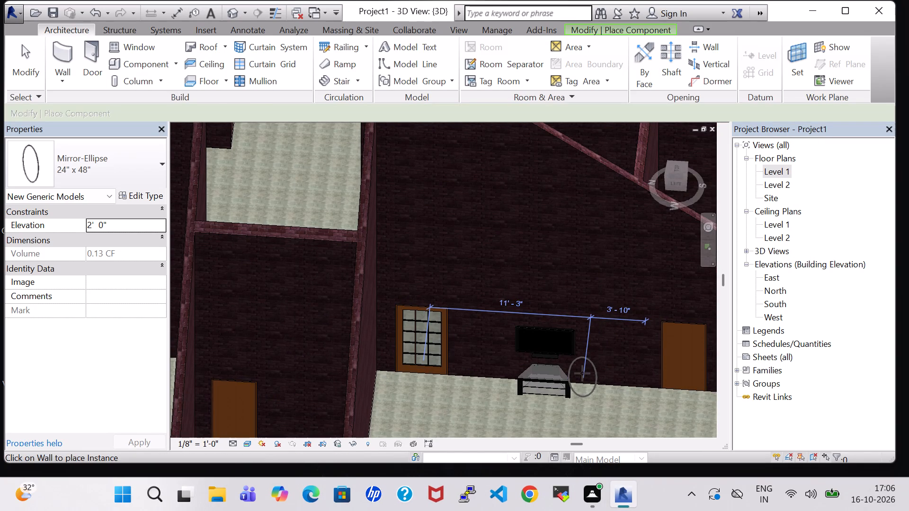
shift+middle_drag(582, 373, 448, 330)
shift+scroll(448, 330, down, 1)
middle_drag(418, 315, 811, 267)
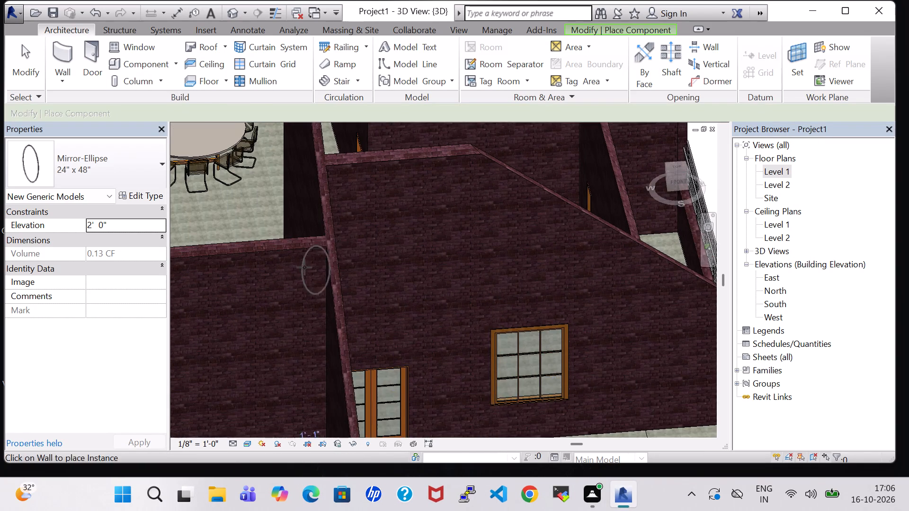
middle_drag(304, 267, 541, 268)
scroll(457, 286, down, 2)
middle_drag(200, 268, 273, 264)
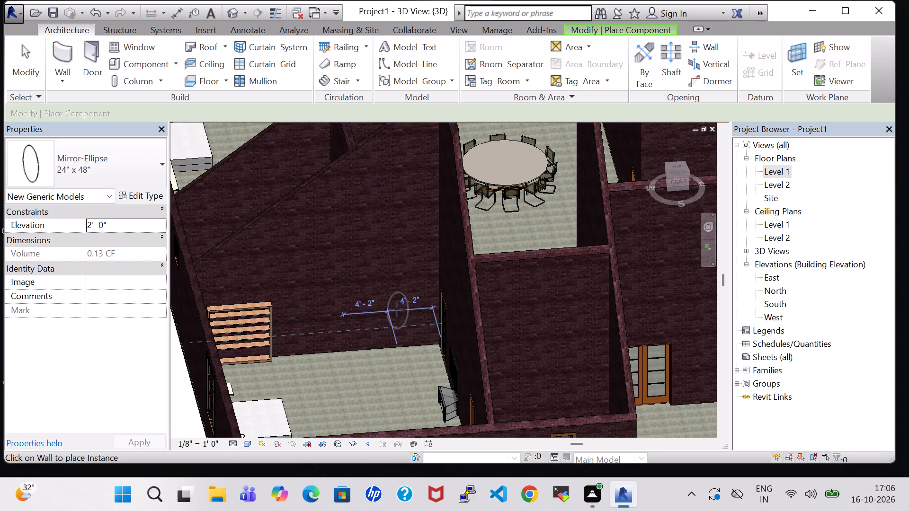
shift+middle_drag(397, 309, 487, 375)
shift+scroll(397, 309, down, 1)
middle_drag(624, 336, 398, 267)
shift+middle_drag(456, 302, 490, 304)
middle_drag(534, 300, 247, 264)
shift+middle_drag(506, 303, 385, 282)
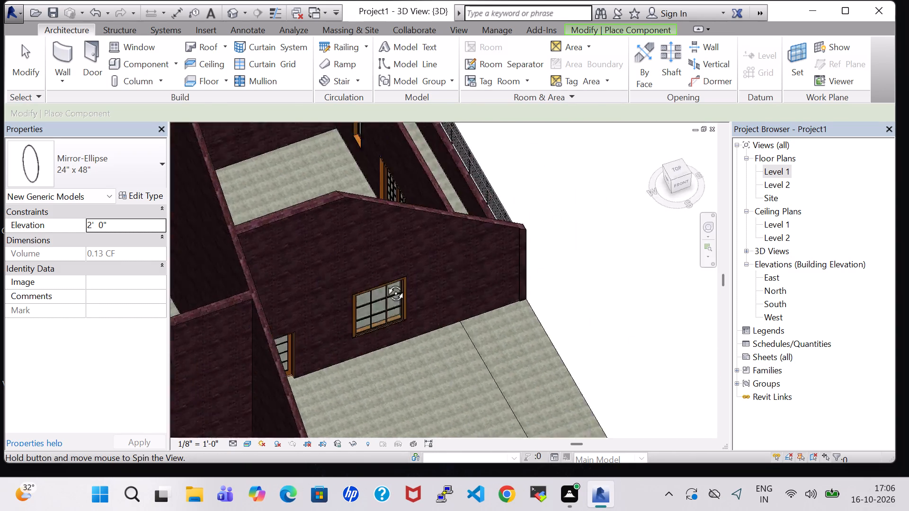
shift+middle_drag(385, 282, 374, 278)
middle_drag(339, 267, 843, 230)
middle_drag(280, 263, 359, 277)
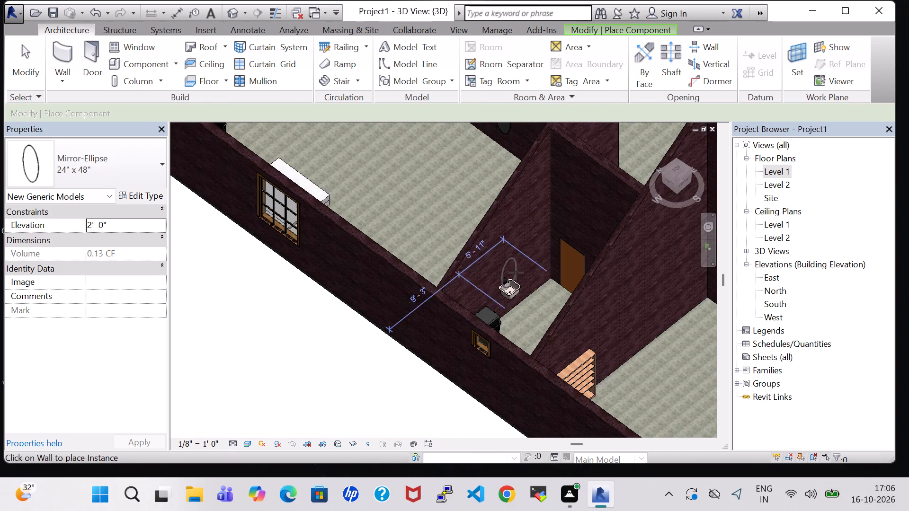
shift+middle_drag(644, 346, 523, 300)
shift+middle_click(523, 300)
middle_drag(403, 281, 594, 324)
shift+middle_drag(294, 196, 335, 210)
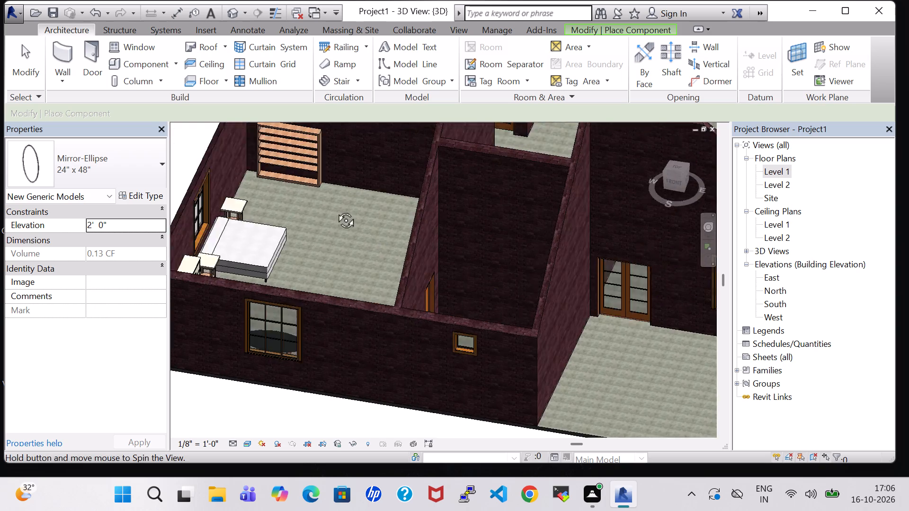
shift+middle_drag(335, 210, 349, 215)
middle_drag(559, 321, 519, 309)
middle_drag(347, 208, 413, 264)
scroll(419, 265, up, 1)
click(431, 195)
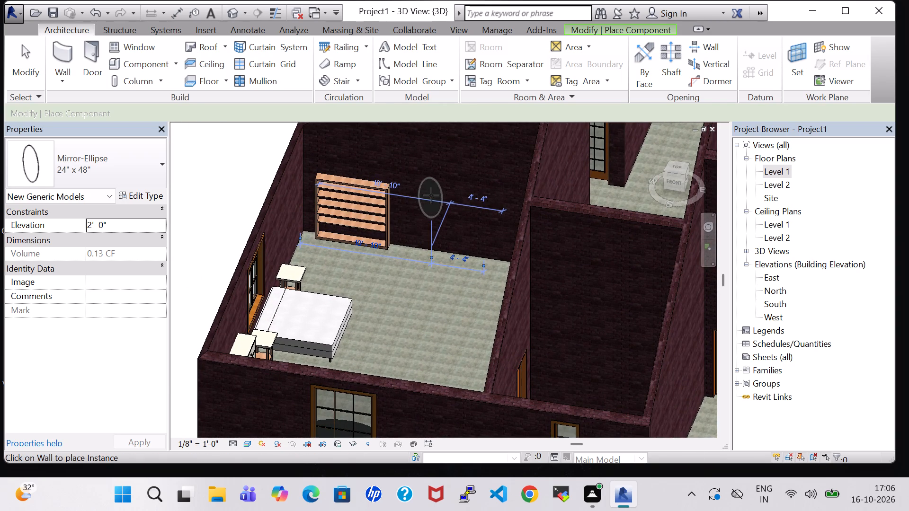
key(Escape)
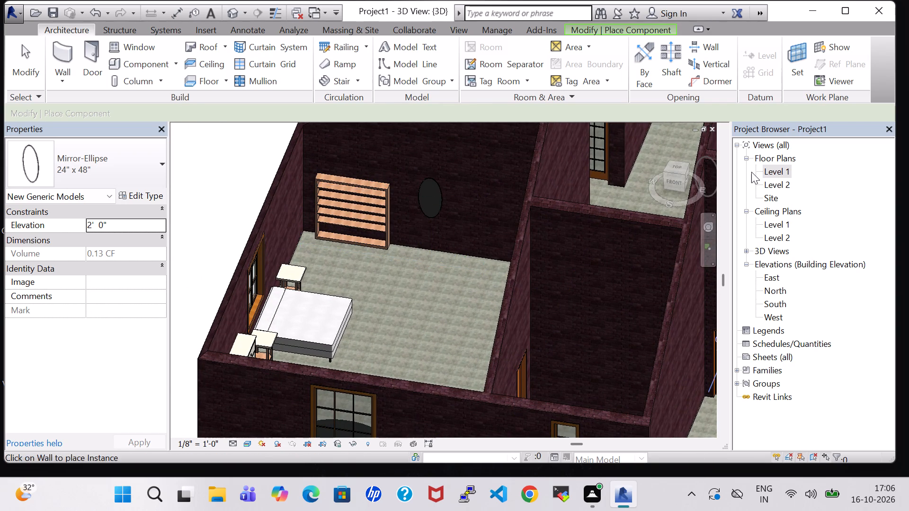
key(Escape)
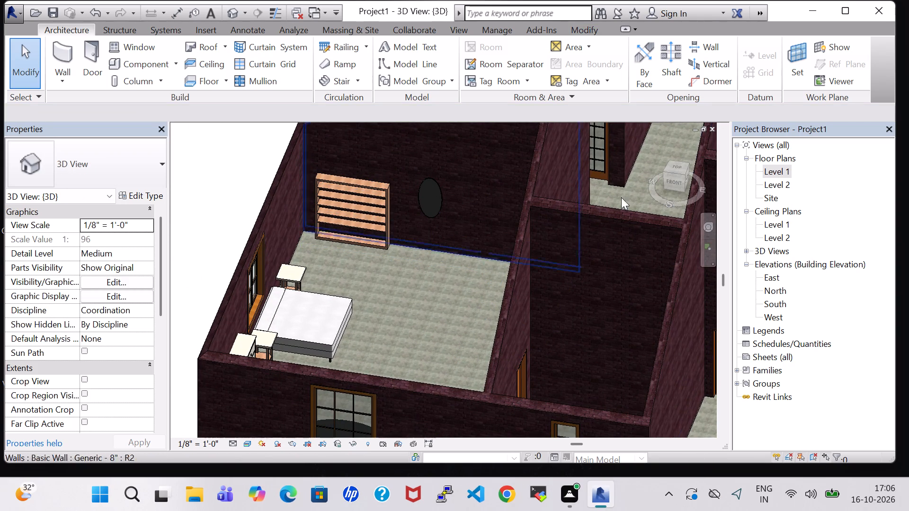
Examine the second bedroom's new mirror in the 3D view and its surroundings in the Level 1 plan.
double_click(775, 169)
scroll(460, 260, down, 4)
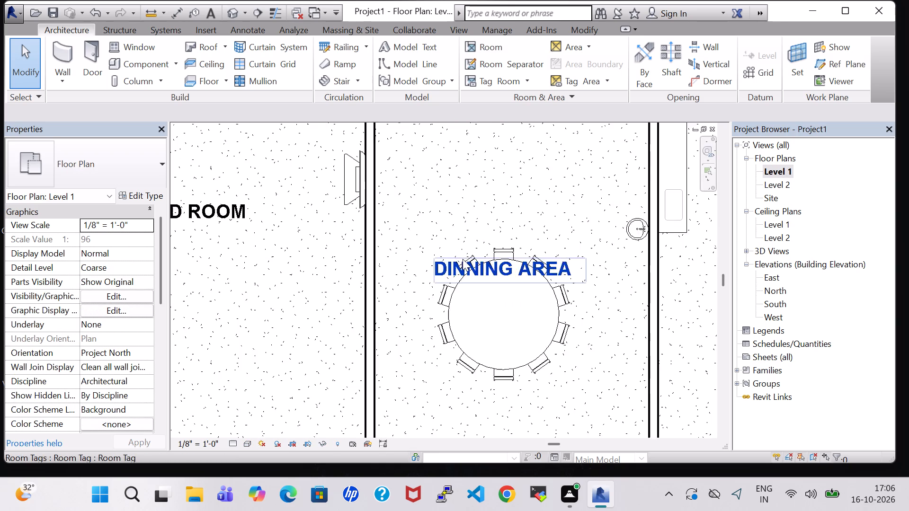
scroll(463, 259, down, 5)
scroll(582, 305, down, 2)
scroll(410, 275, up, 2)
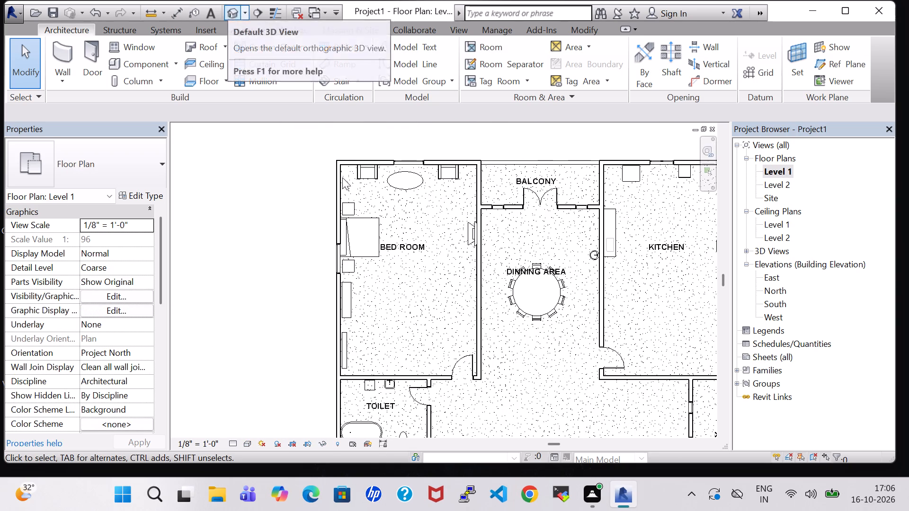
scroll(423, 313, up, 11)
middle_drag(511, 292, 412, 378)
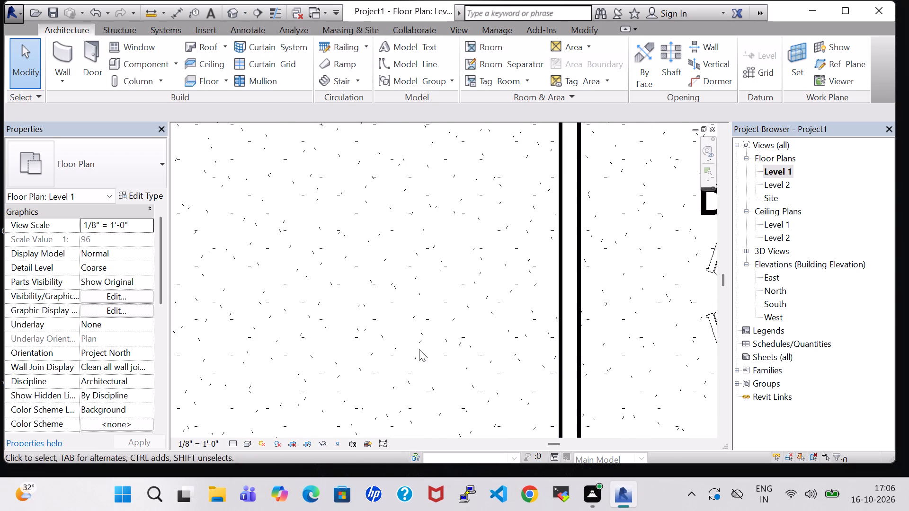
scroll(436, 334, down, 3)
middle_drag(521, 388, 492, 255)
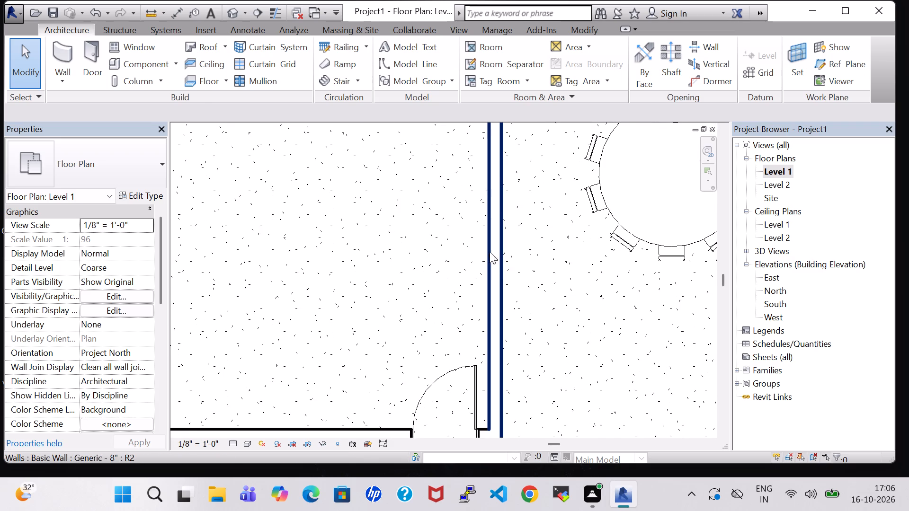
click(226, 12)
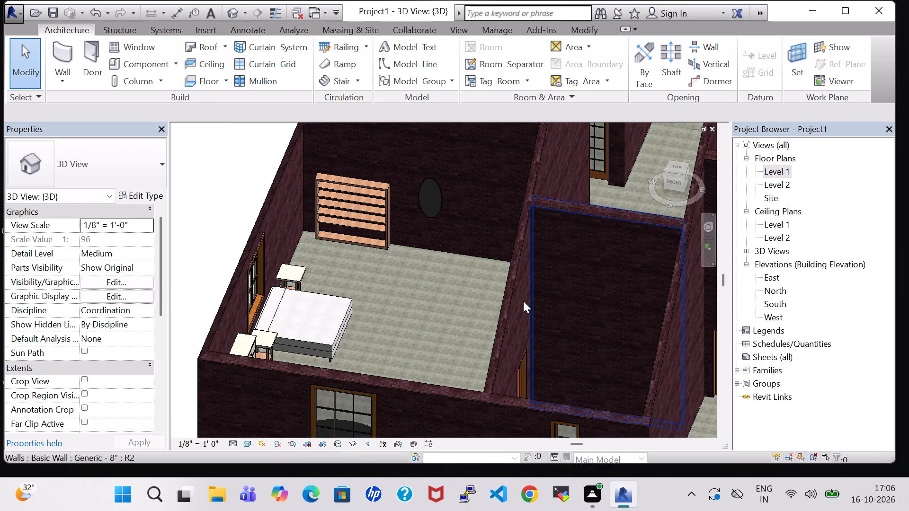
click(436, 186)
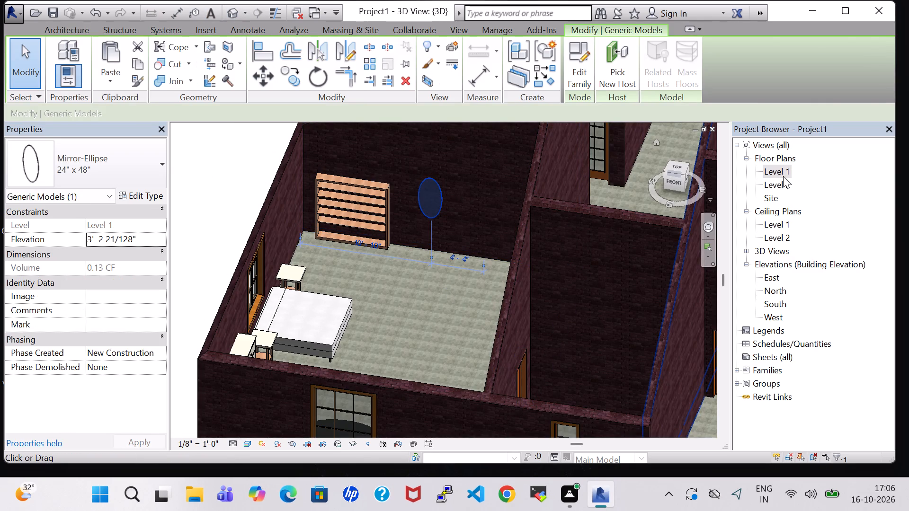
double_click(777, 173)
scroll(524, 300, down, 10)
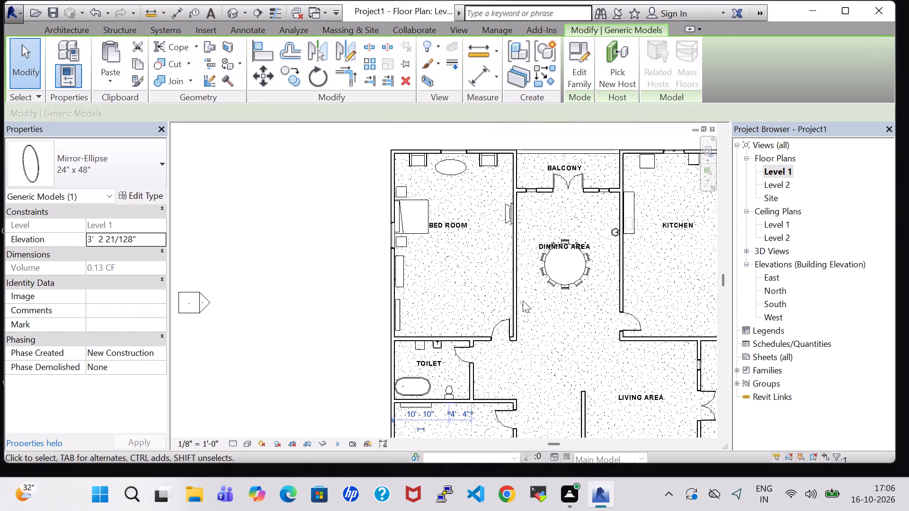
double_click(772, 176)
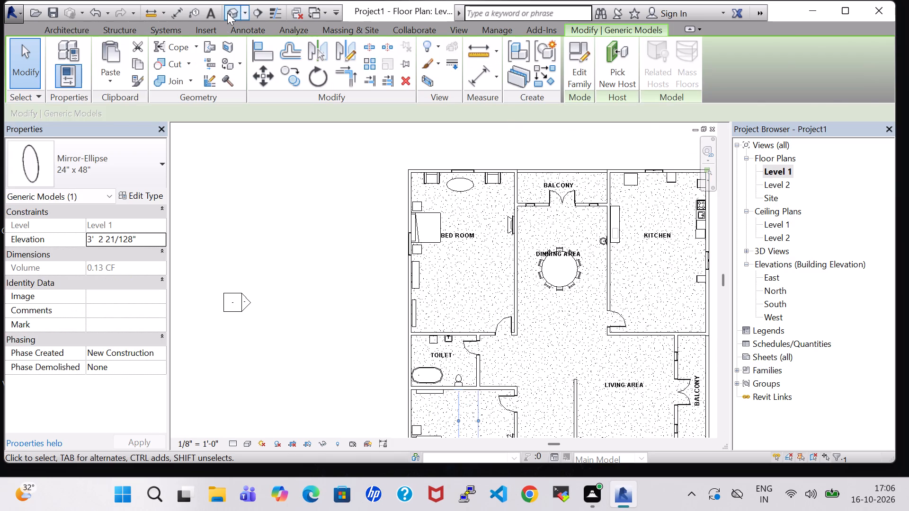
click(227, 13)
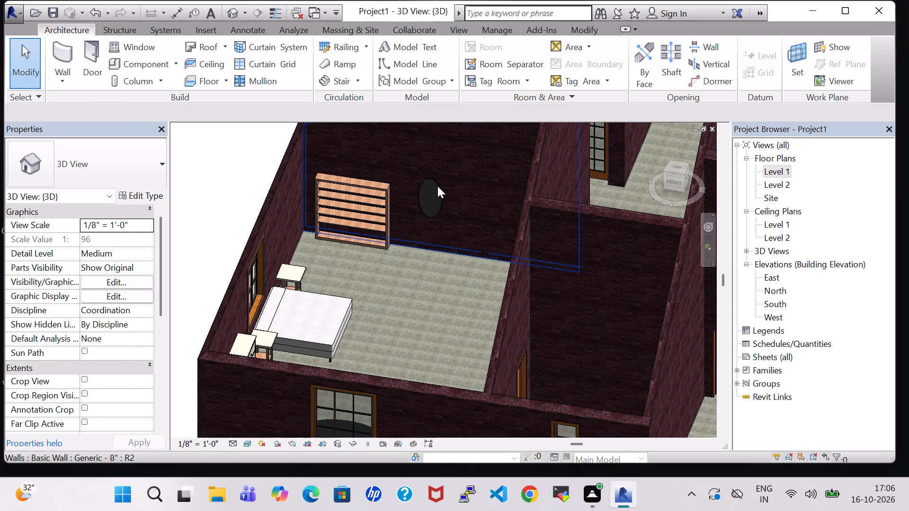
Load the Table-Dining Oval family from the Tables folder of the furniture library as the component for placement.
click(132, 65)
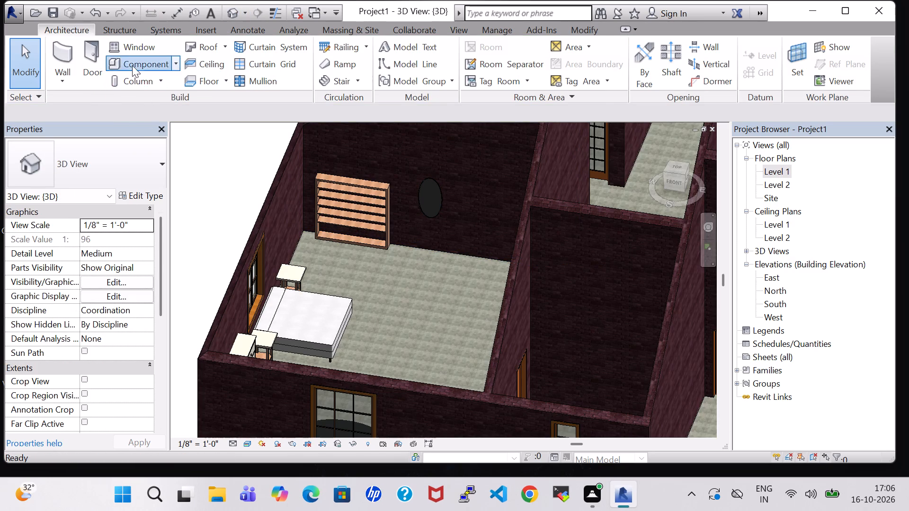
click(572, 76)
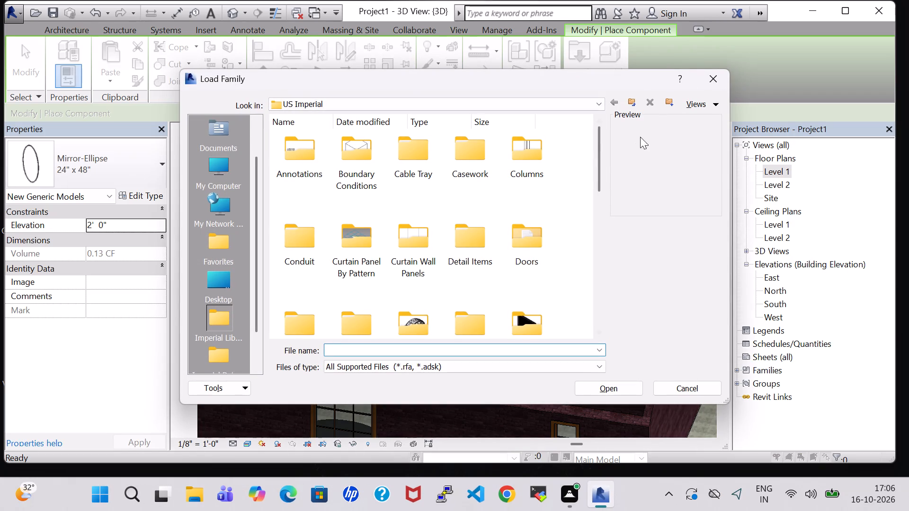
scroll(527, 264, down, 1)
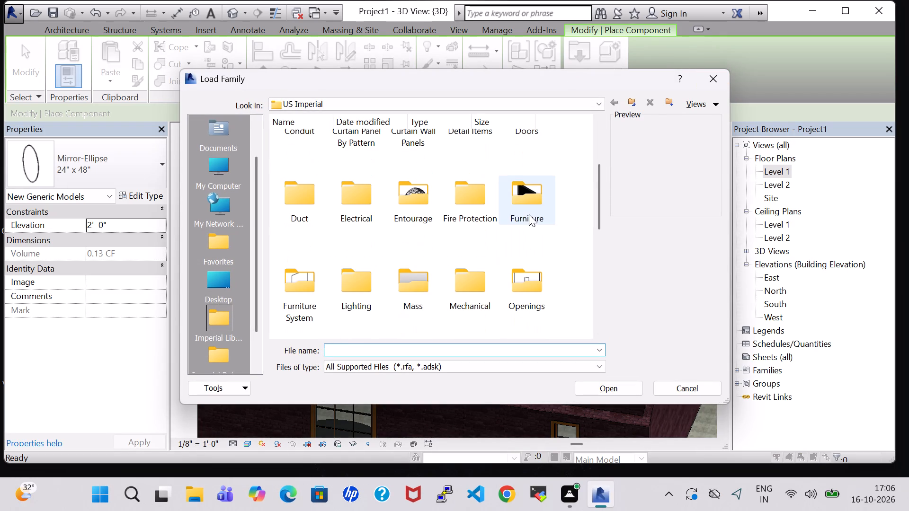
double_click(529, 203)
double_click(466, 157)
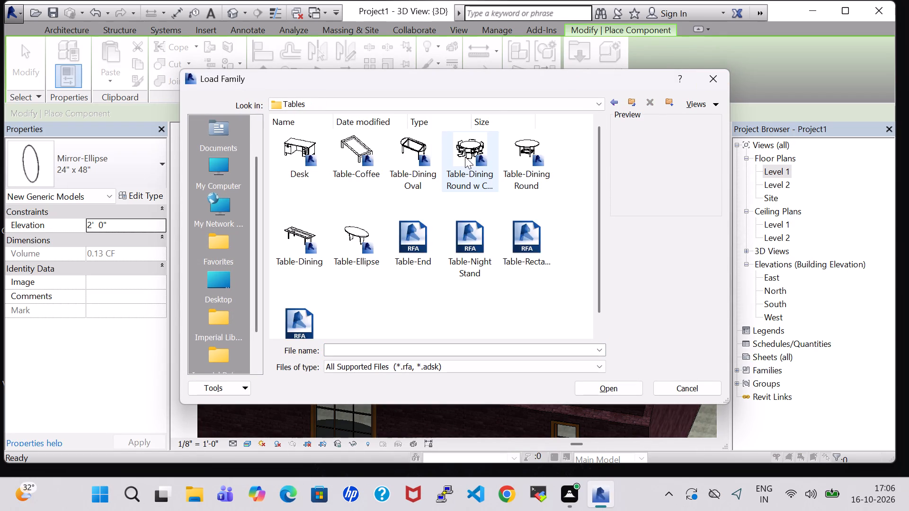
click(405, 146)
click(605, 395)
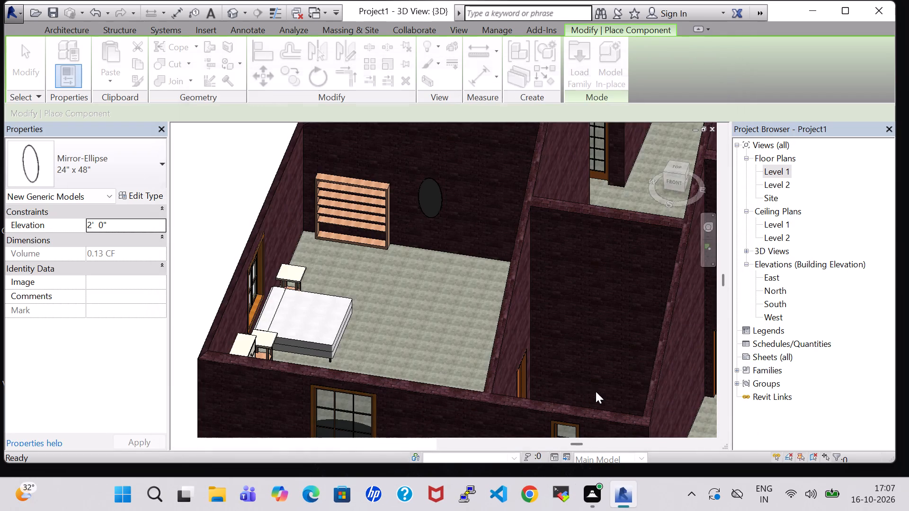
Place a 36" x 72" Table-Dining Oval on the second bedroom's floor, below the elliptical mirror beside the shelving.
scroll(442, 272, up, 3)
shift+middle_drag(411, 272, 416, 272)
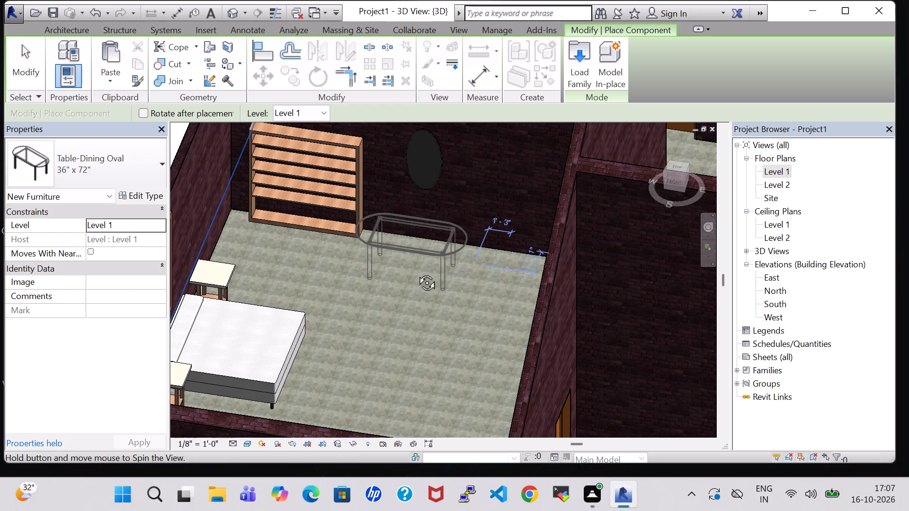
shift+middle_drag(416, 272, 436, 272)
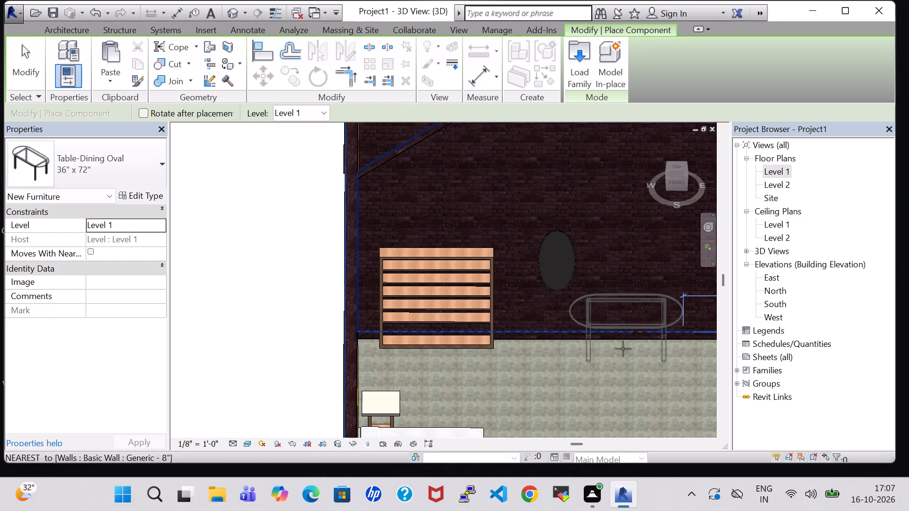
click(577, 388)
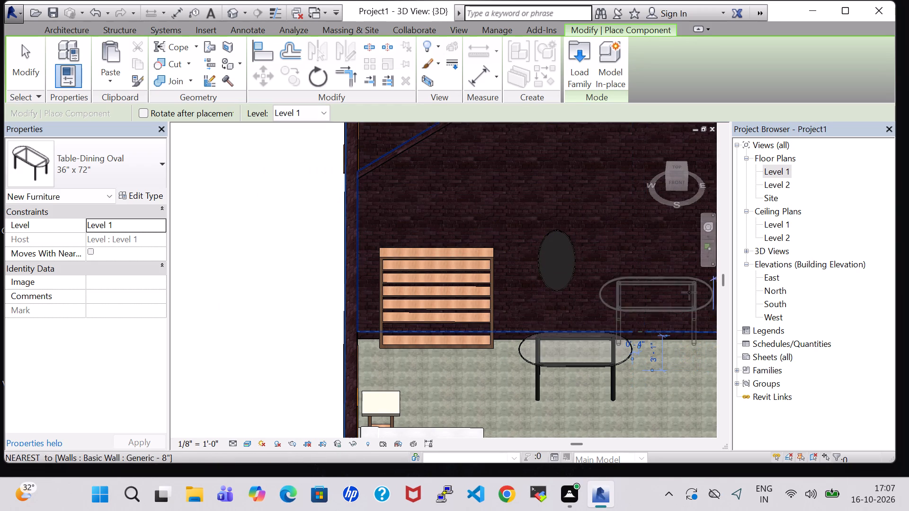
key(Escape)
key(Escape)
In the Level 1 plan, nudge the second bedroom's oval table up close against the toilet-side wall.
double_click(778, 171)
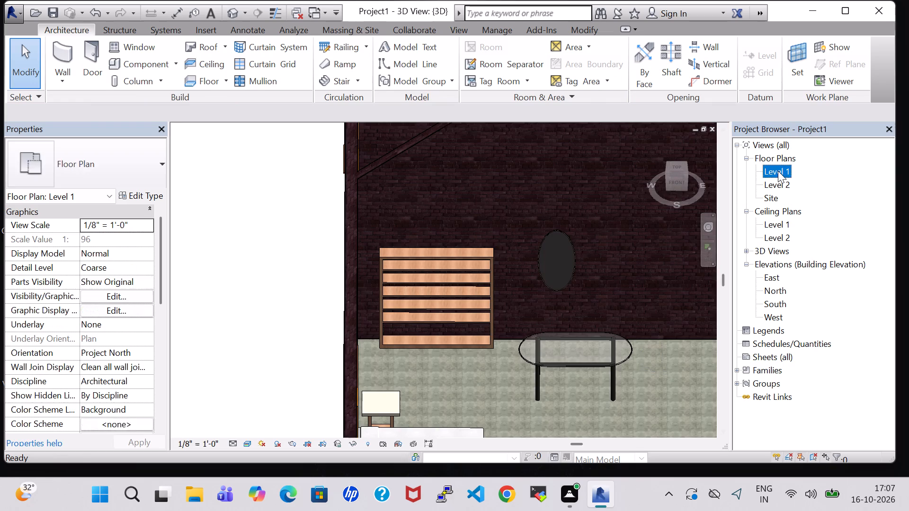
scroll(449, 274, down, 2)
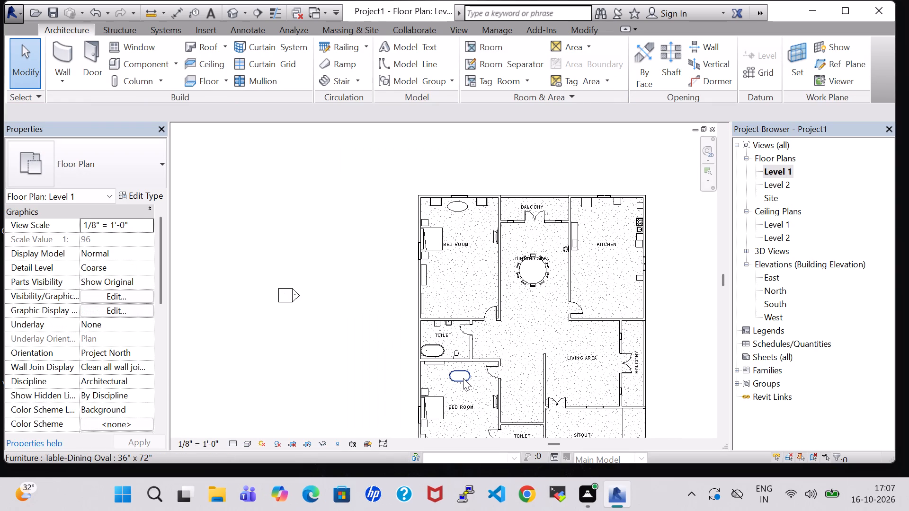
click(463, 378)
key(Up)
key(Up)
key(Up)
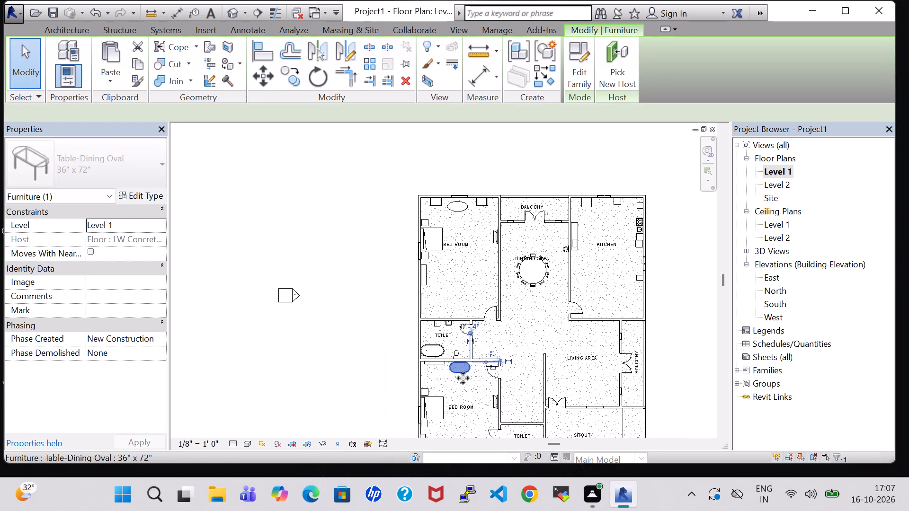
scroll(463, 378, up, 15)
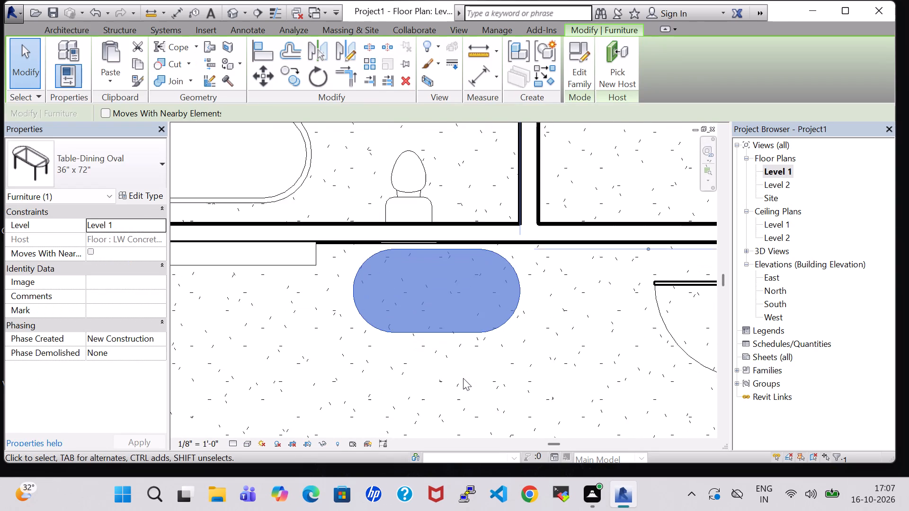
scroll(463, 378, up, 1)
key(Up)
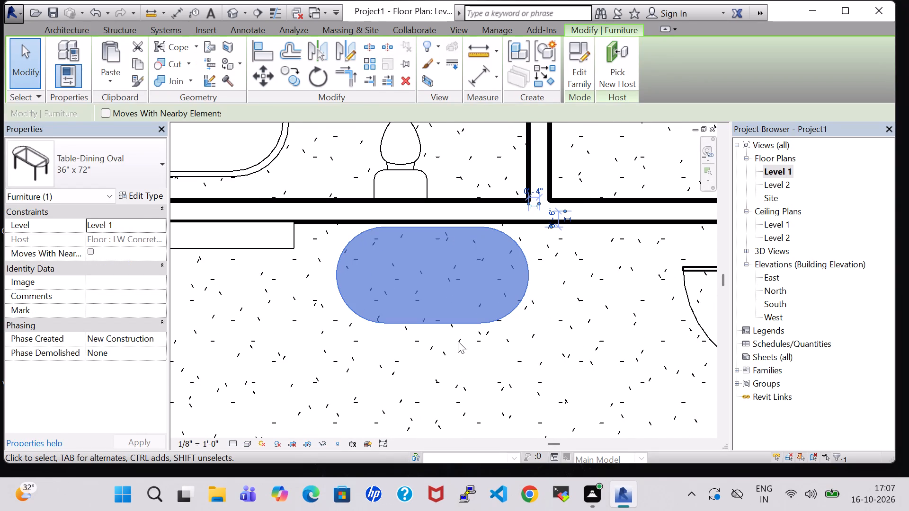
key(Up)
key(Down)
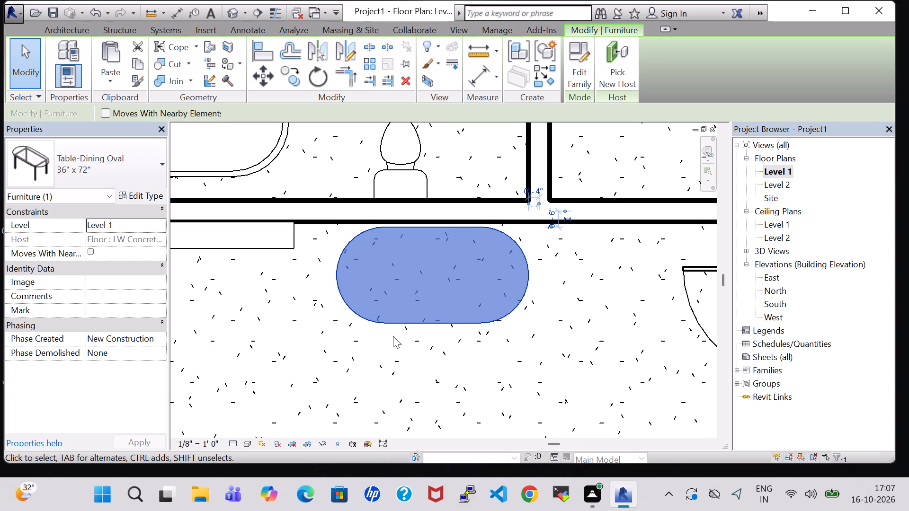
click(387, 336)
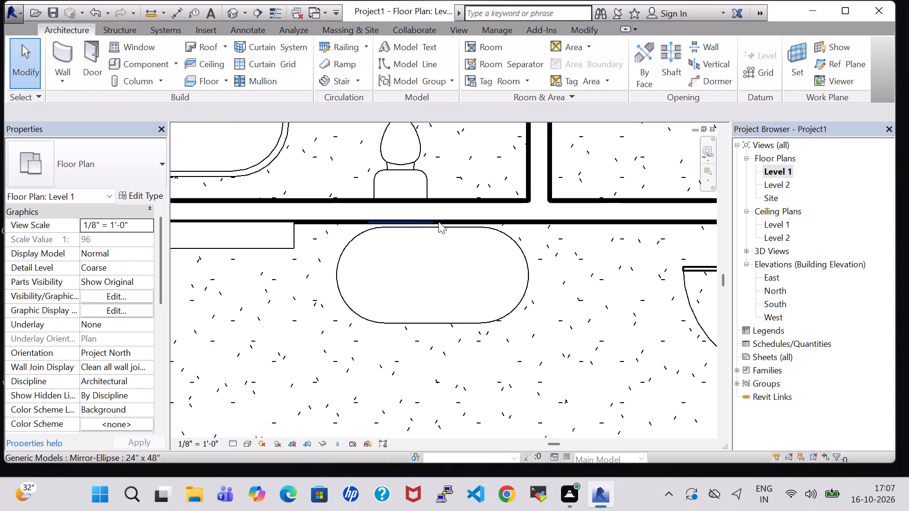
In the 3D view, delete the elliptical mirror above the second bedroom's oval table.
click(237, 11)
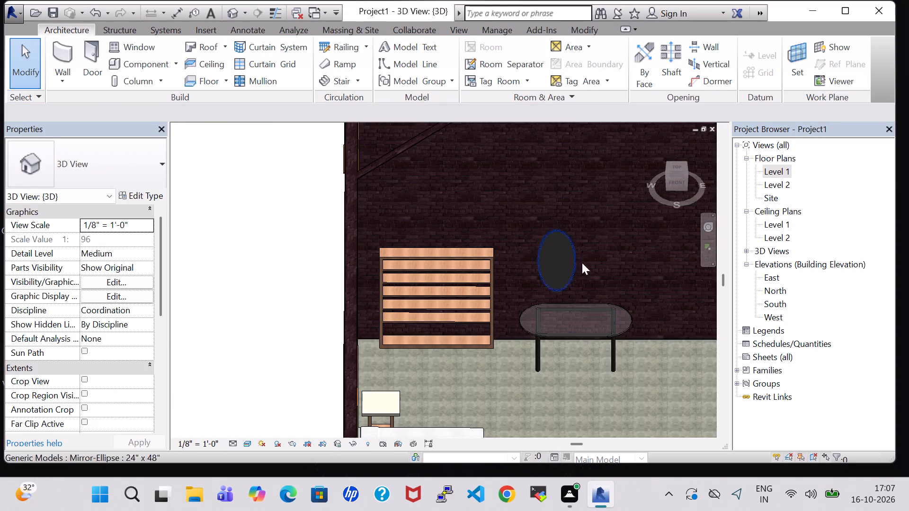
click(563, 240)
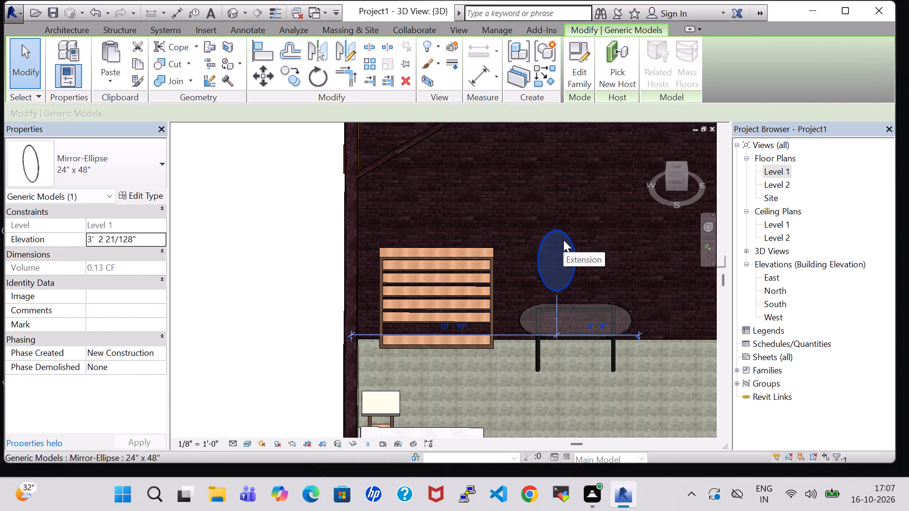
key(Delete)
scroll(563, 240, down, 3)
In the Level 1 plan, place a 24" x 48" Mirror-Ellipse on the wall behind the second bedroom's oval table, centred about 3' 2" from the adjoining wall.
double_click(772, 174)
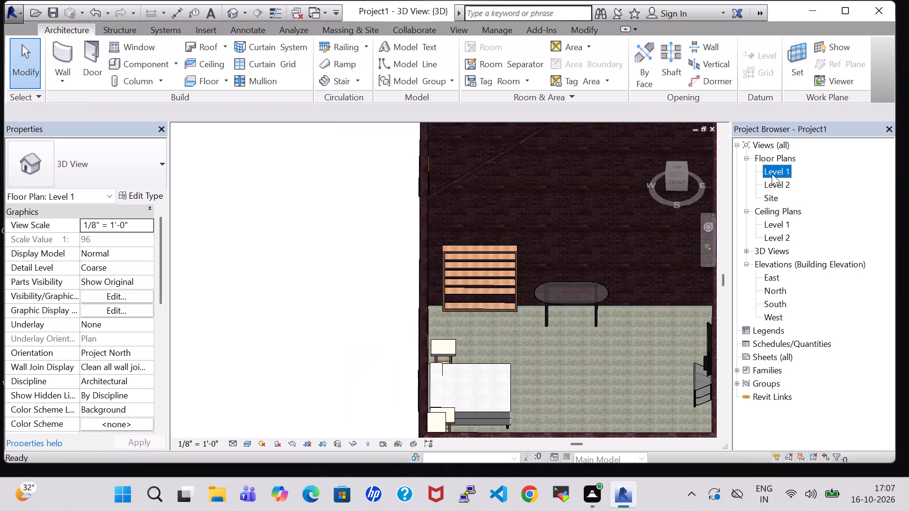
scroll(579, 300, down, 4)
click(142, 60)
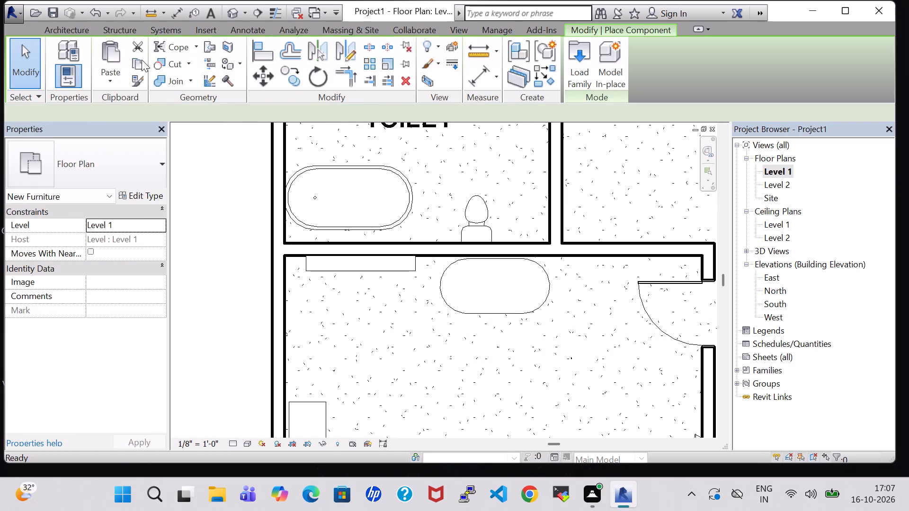
click(104, 164)
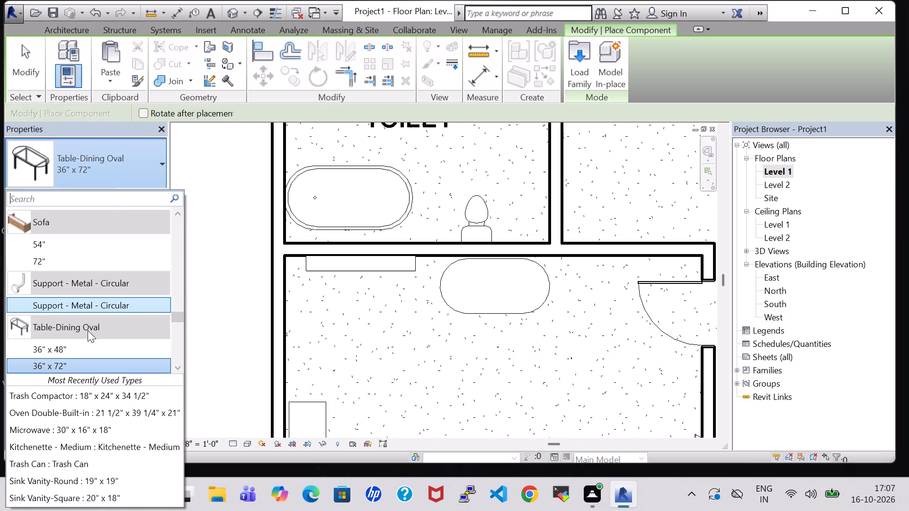
scroll(115, 331, up, 7)
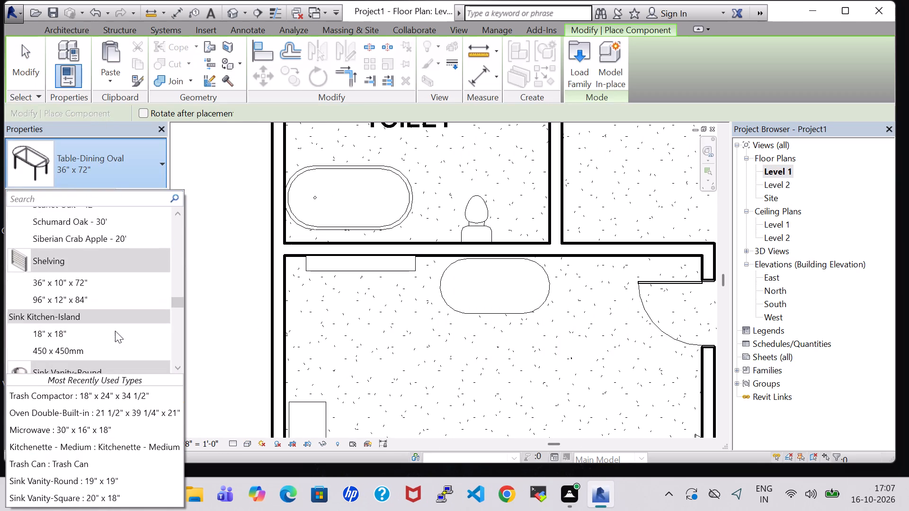
scroll(115, 331, up, 18)
scroll(115, 331, up, 14)
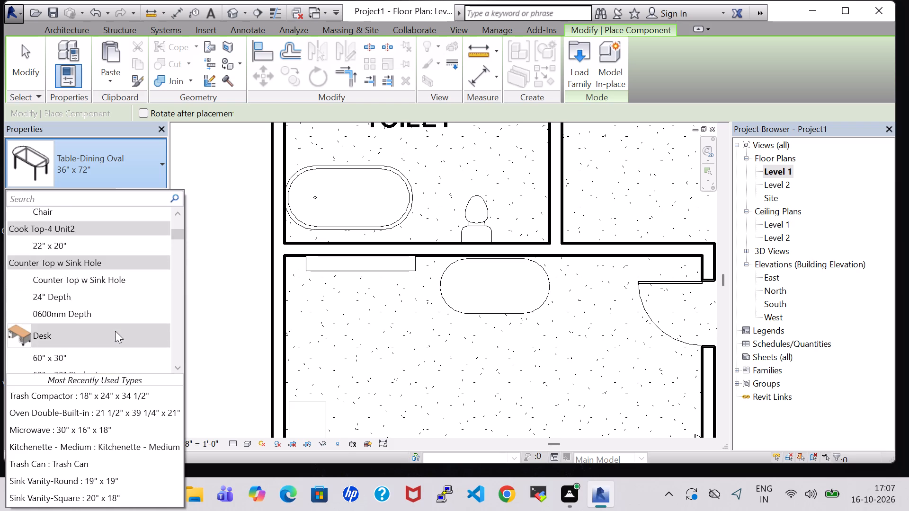
scroll(115, 331, up, 14)
scroll(115, 331, down, 20)
scroll(115, 331, down, 3)
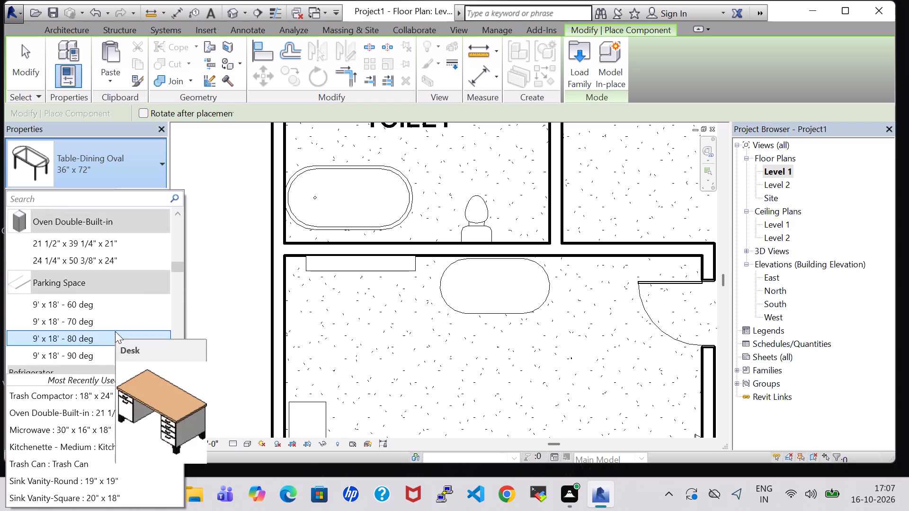
scroll(115, 331, down, 4)
scroll(115, 331, up, 9)
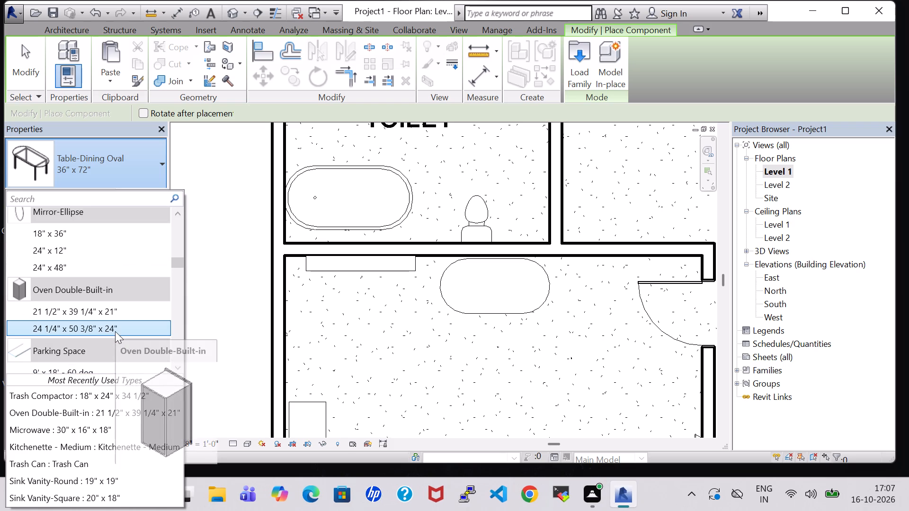
click(81, 264)
scroll(548, 284, up, 5)
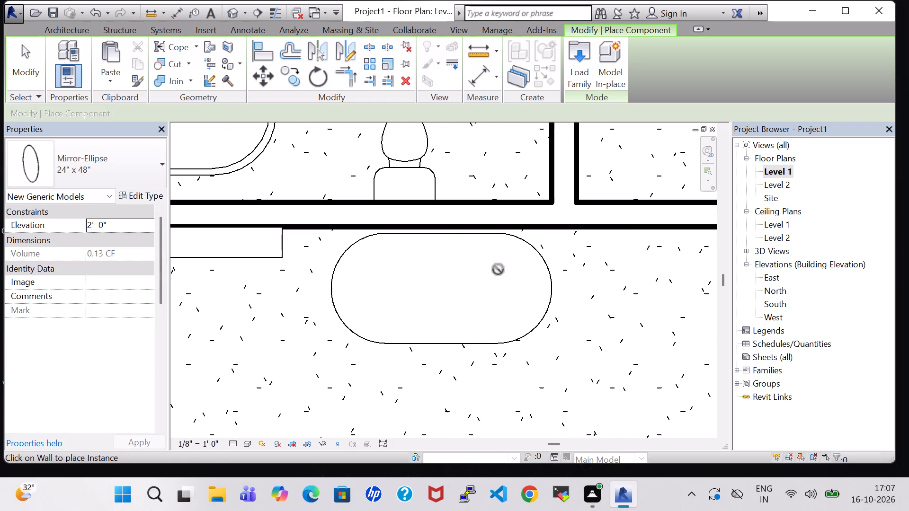
click(447, 225)
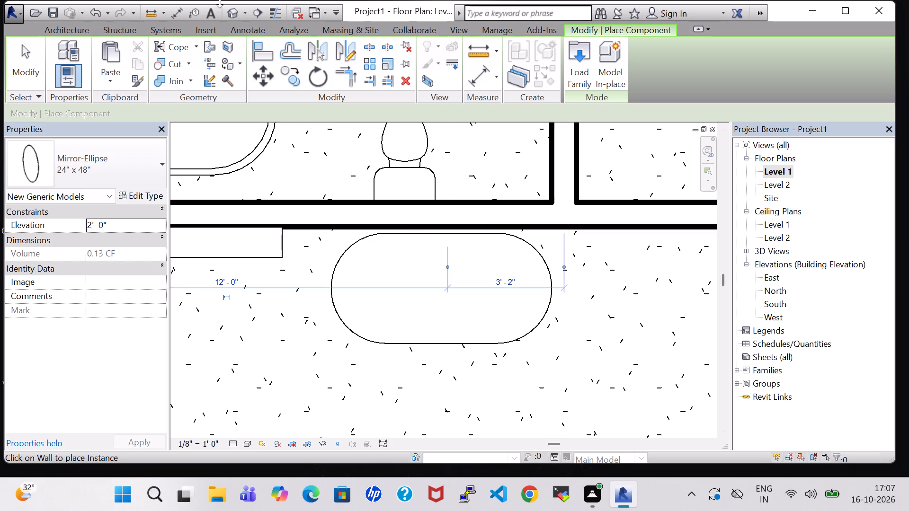
click(232, 11)
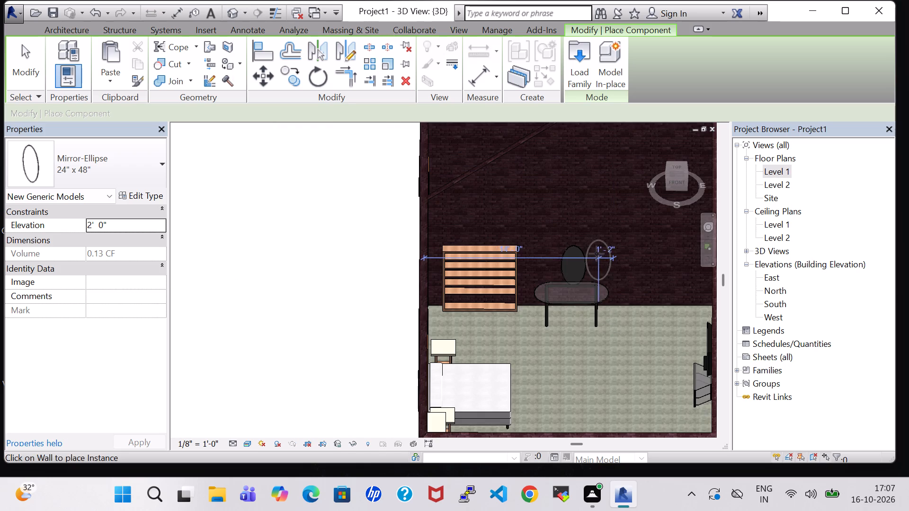
key(Escape)
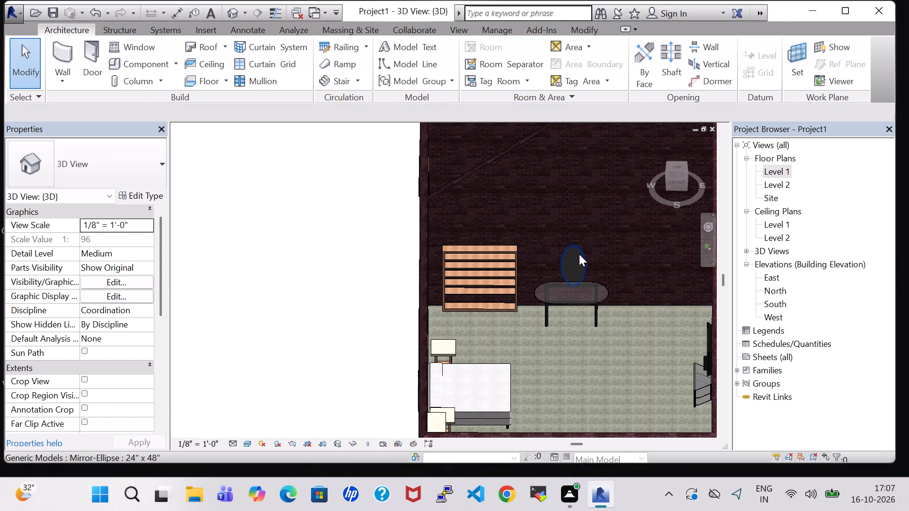
Set the elevation of the mirror behind the second bedroom's oval table to 4' 0".
click(578, 253)
click(94, 237)
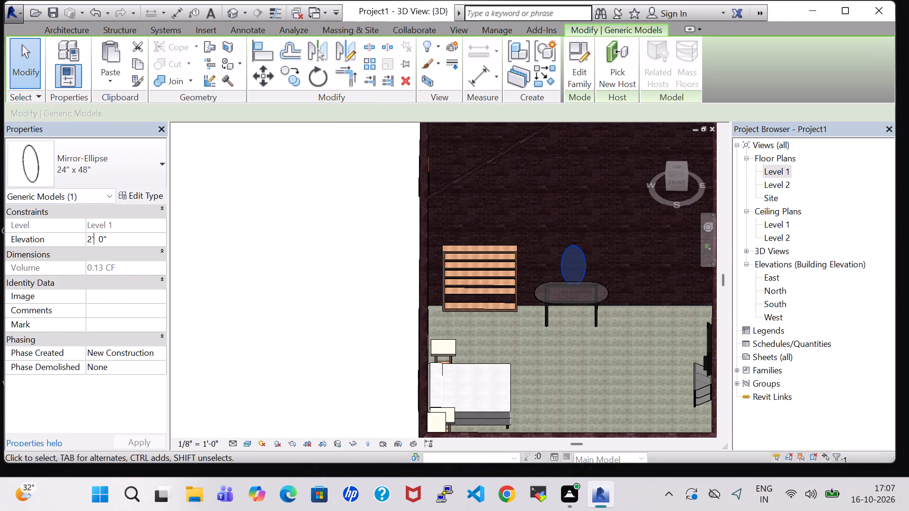
key(Left)
key(BackSpace)
key(4)
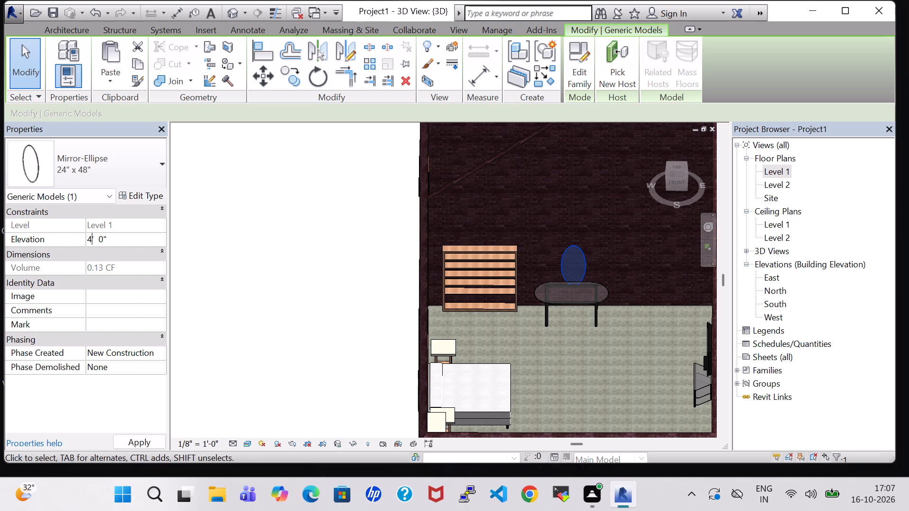
key(Return)
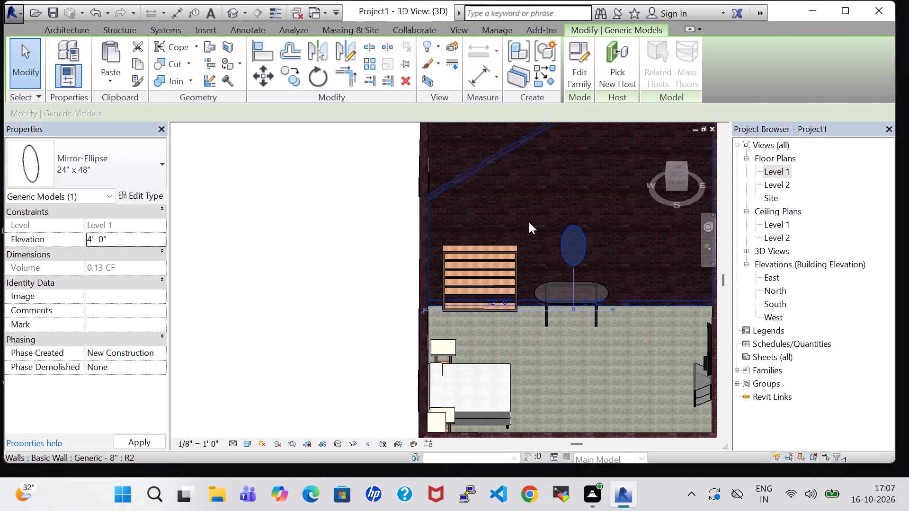
click(345, 255)
Examine the furnished bedrooms, kitchen and dining area from several angles in the 3D view.
scroll(345, 255, down, 1)
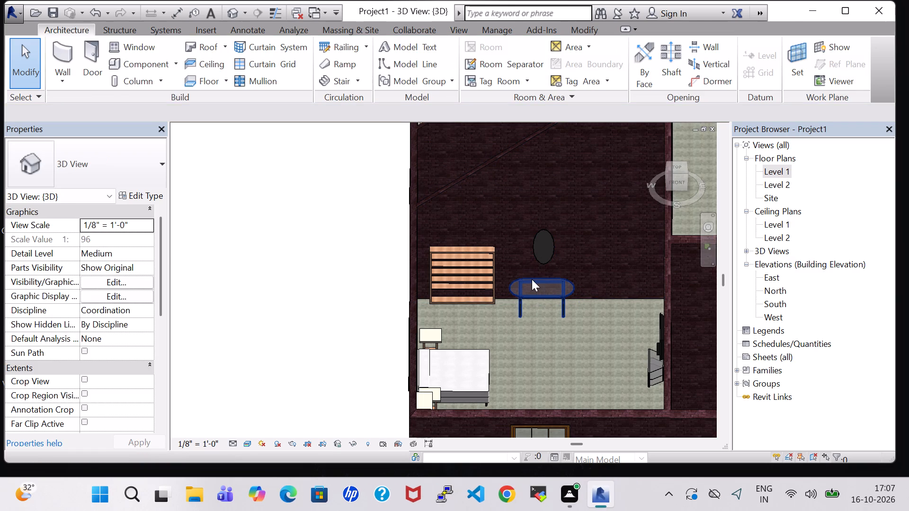
scroll(532, 279, down, 1)
shift+middle_drag(426, 251, 392, 313)
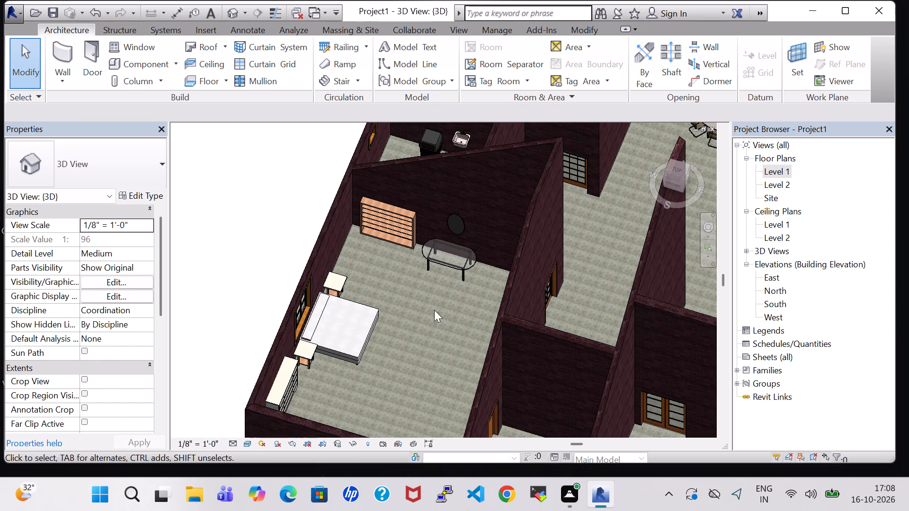
shift+middle_drag(497, 306, 709, 300)
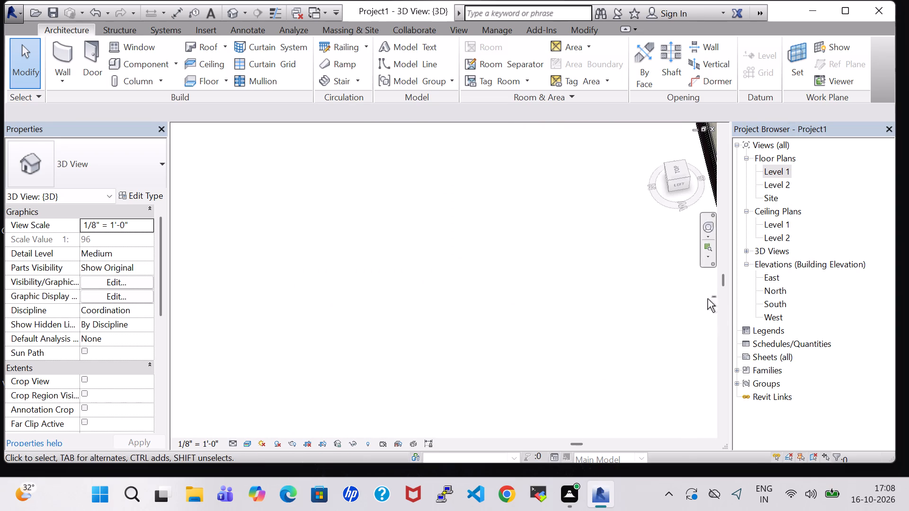
middle_drag(623, 257, 324, 475)
middle_drag(466, 232, 538, 262)
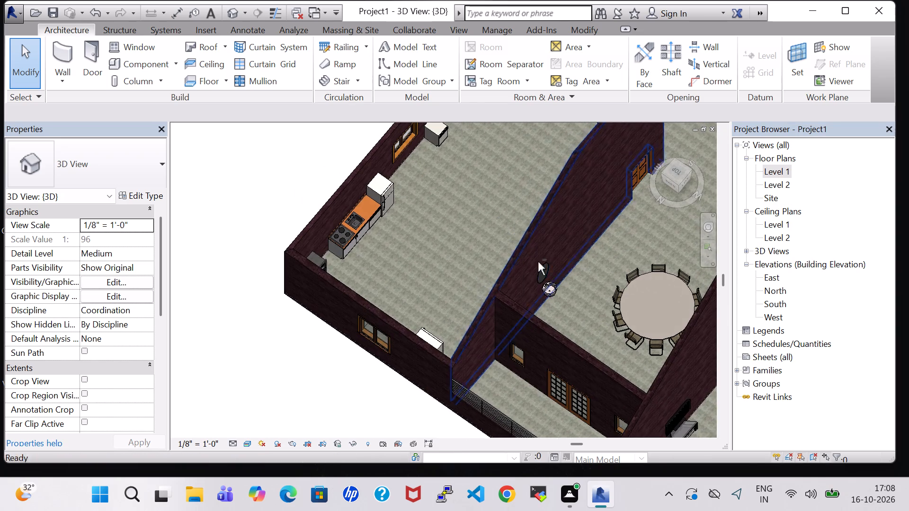
shift+middle_drag(600, 306, 507, 268)
shift+middle_drag(488, 164, 548, 217)
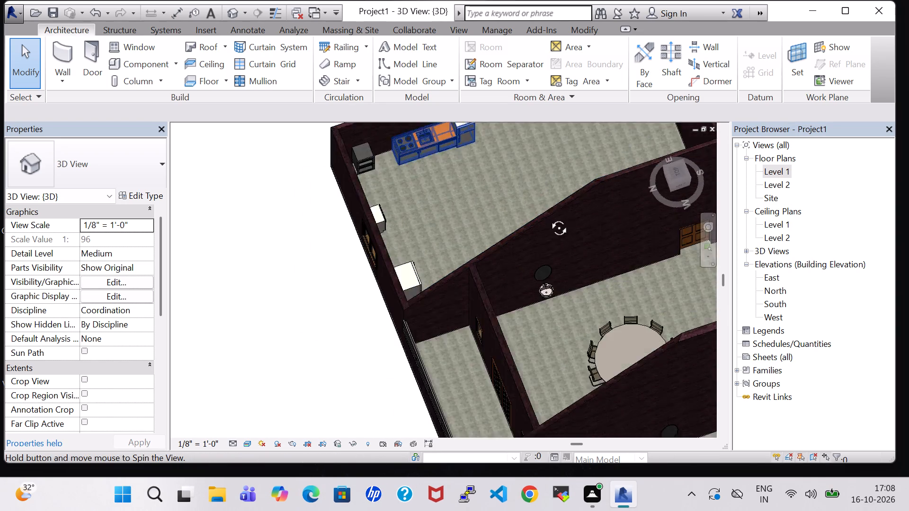
shift+middle_drag(548, 217, 644, 235)
middle_drag(482, 194, 470, 337)
middle_drag(654, 319, 285, 319)
shift+middle_drag(630, 330, 624, 223)
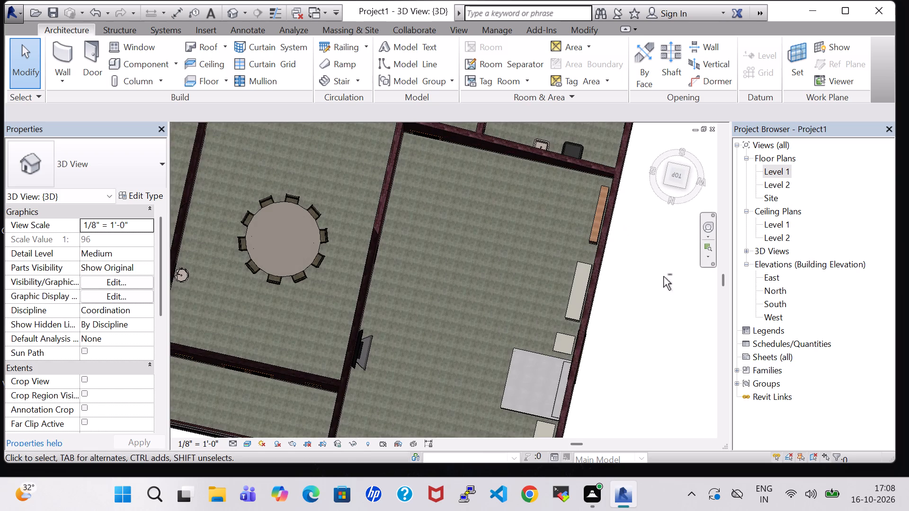
shift+middle_drag(663, 276, 491, 258)
middle_drag(521, 319, 440, 252)
shift+middle_drag(632, 352, 502, 305)
middle_drag(414, 276, 558, 313)
scroll(318, 264, down, 3)
middle_drag(448, 300, 623, 250)
scroll(448, 300, down, 1)
middle_click(624, 250)
shift+middle_click(359, 373)
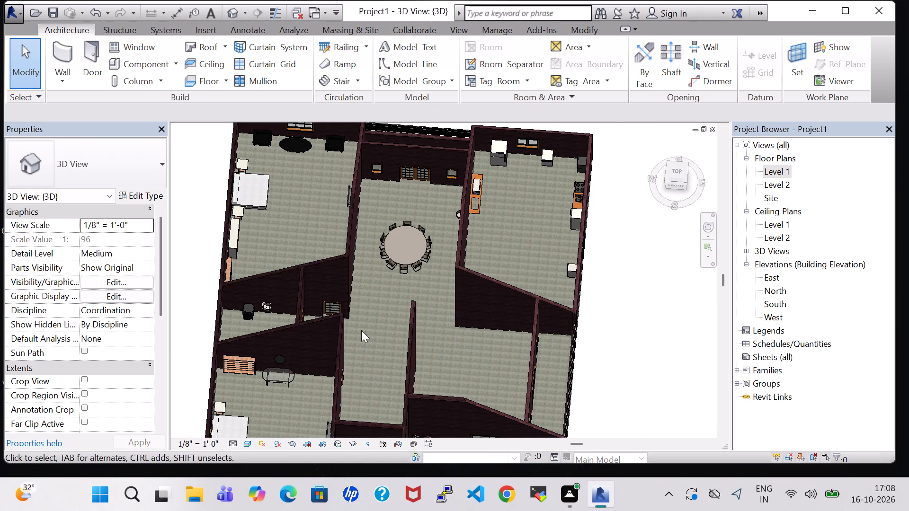
Set the elevation of the 24" x 48" elliptical mirror on the TV wall of the bedroom beside the dining area to 4' 0".
shift+middle_drag(299, 226, 413, 247)
scroll(419, 365, up, 7)
click(489, 253)
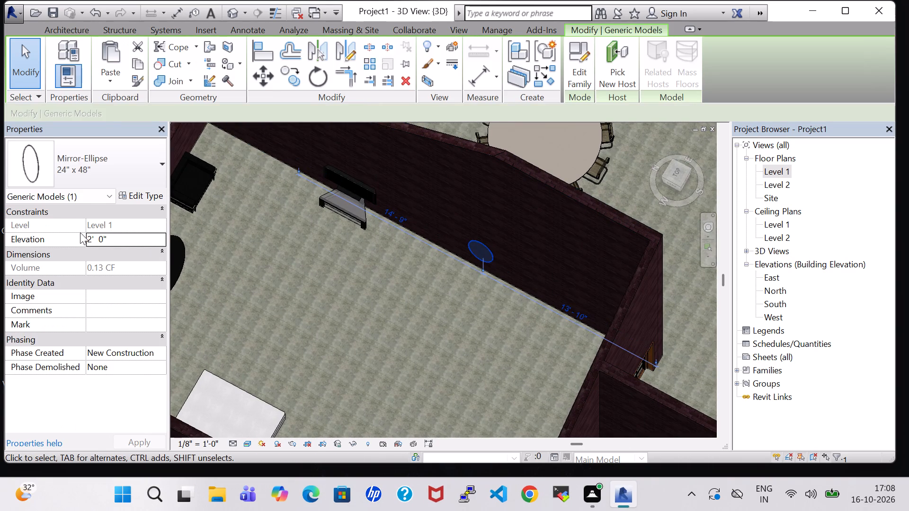
click(92, 238)
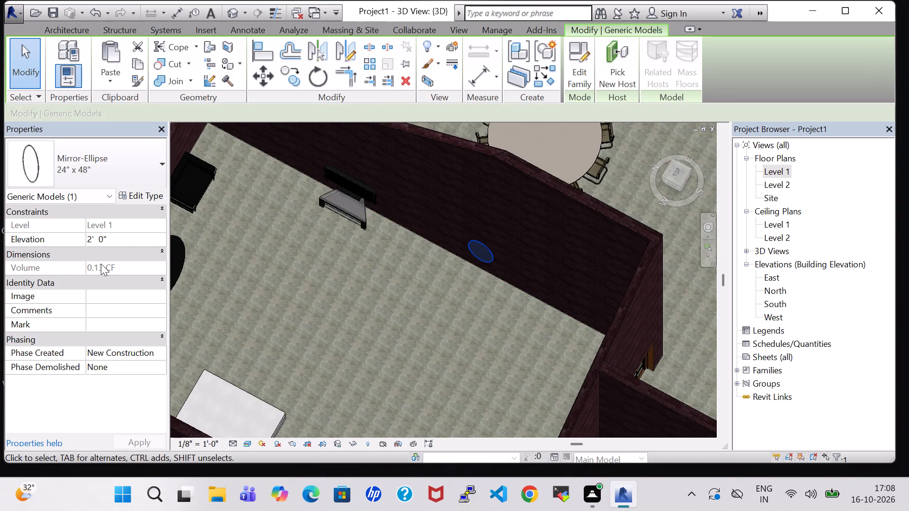
key(BackSpace)
key(4)
click(420, 312)
shift+middle_drag(418, 327, 435, 260)
middle_drag(539, 292, 590, 290)
shift+middle_drag(446, 304, 470, 314)
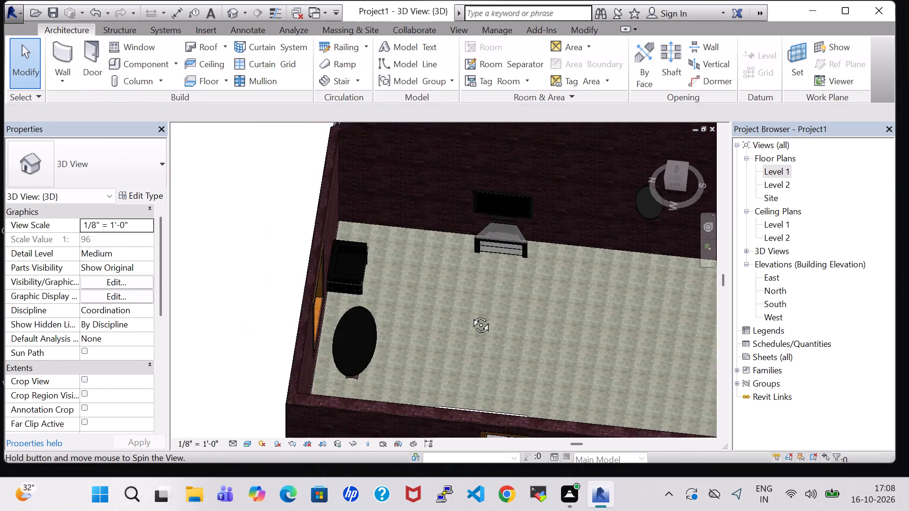
shift+middle_drag(470, 314, 475, 314)
middle_drag(649, 320, 438, 340)
scroll(440, 340, down, 1)
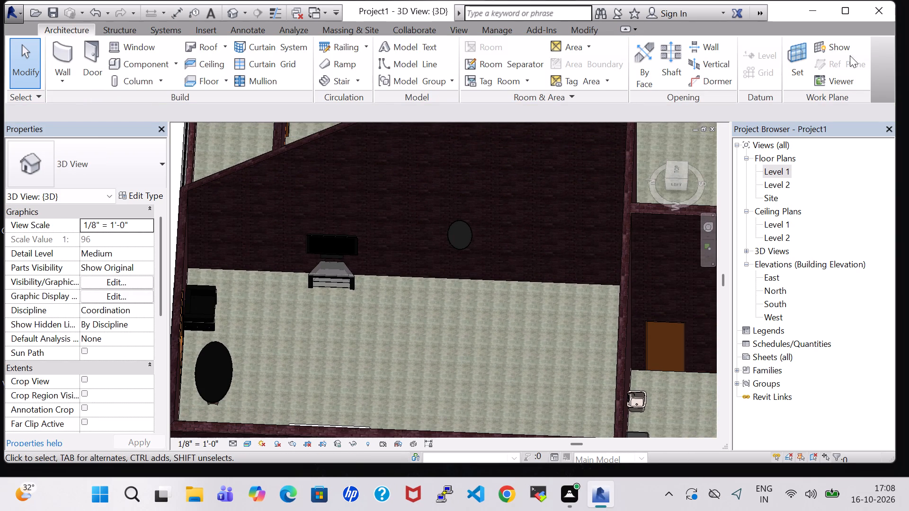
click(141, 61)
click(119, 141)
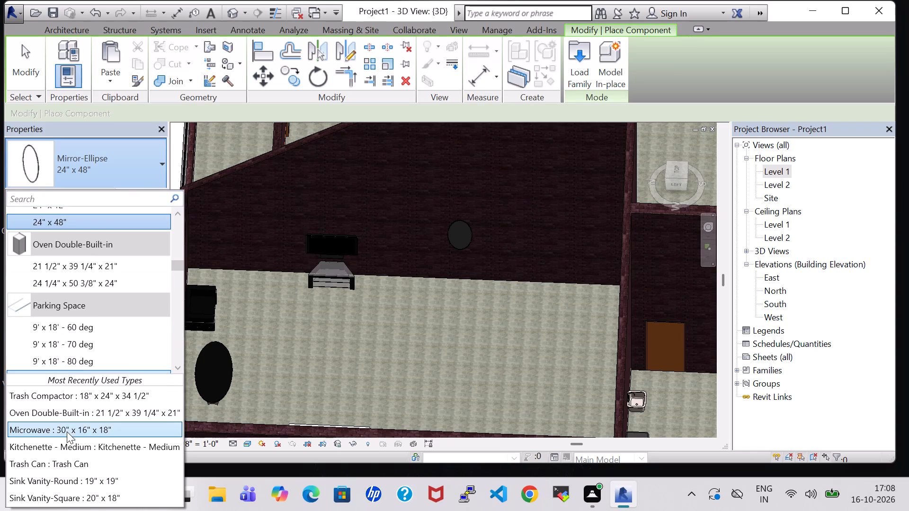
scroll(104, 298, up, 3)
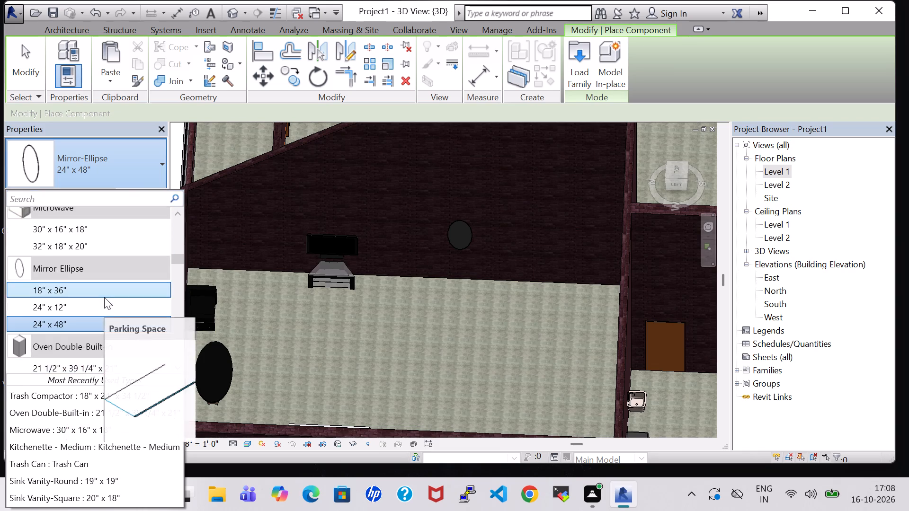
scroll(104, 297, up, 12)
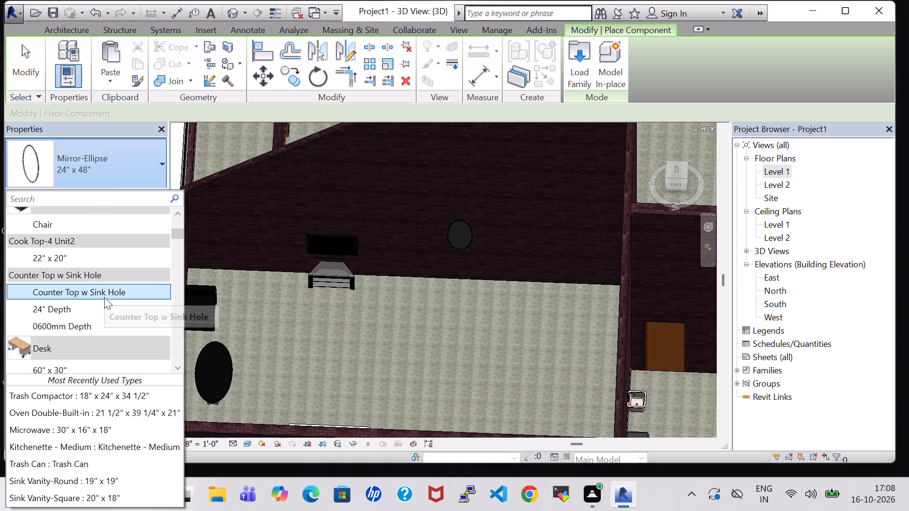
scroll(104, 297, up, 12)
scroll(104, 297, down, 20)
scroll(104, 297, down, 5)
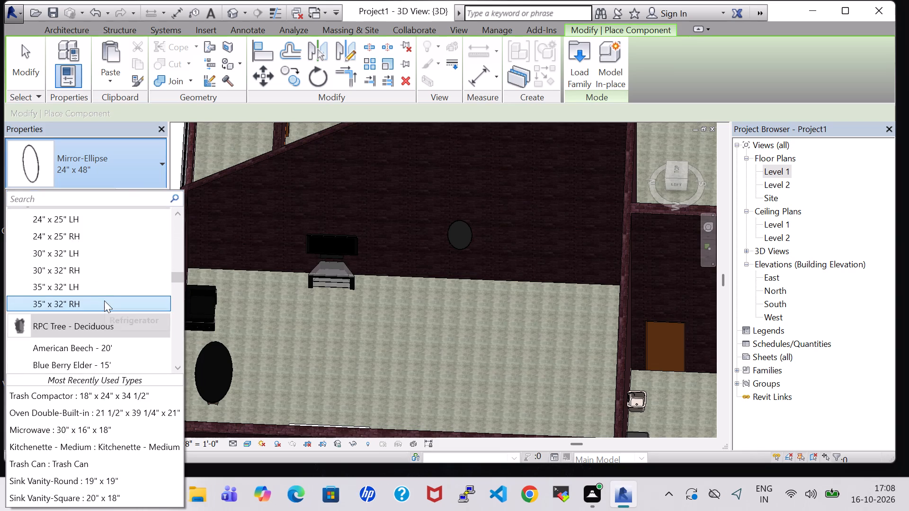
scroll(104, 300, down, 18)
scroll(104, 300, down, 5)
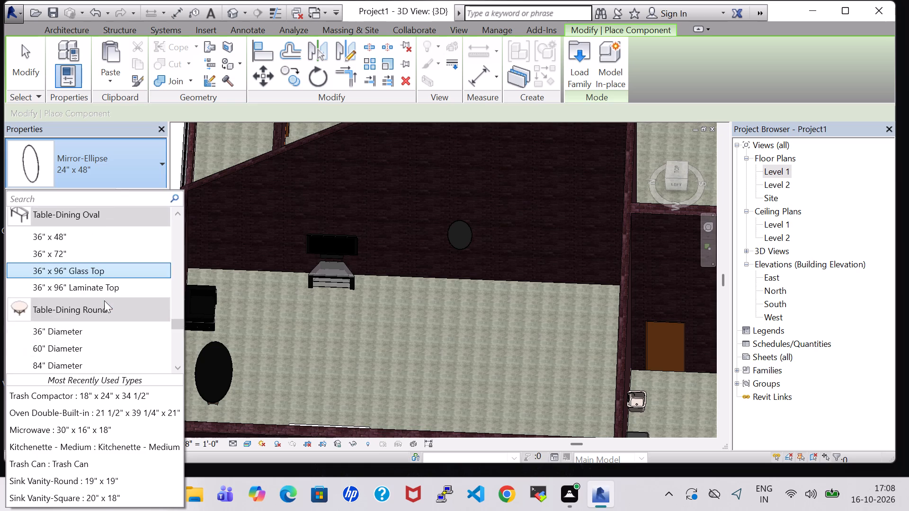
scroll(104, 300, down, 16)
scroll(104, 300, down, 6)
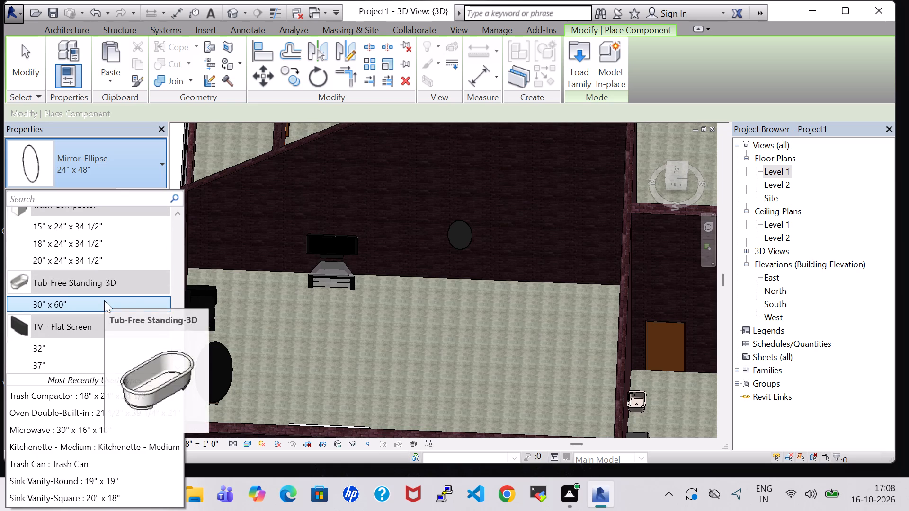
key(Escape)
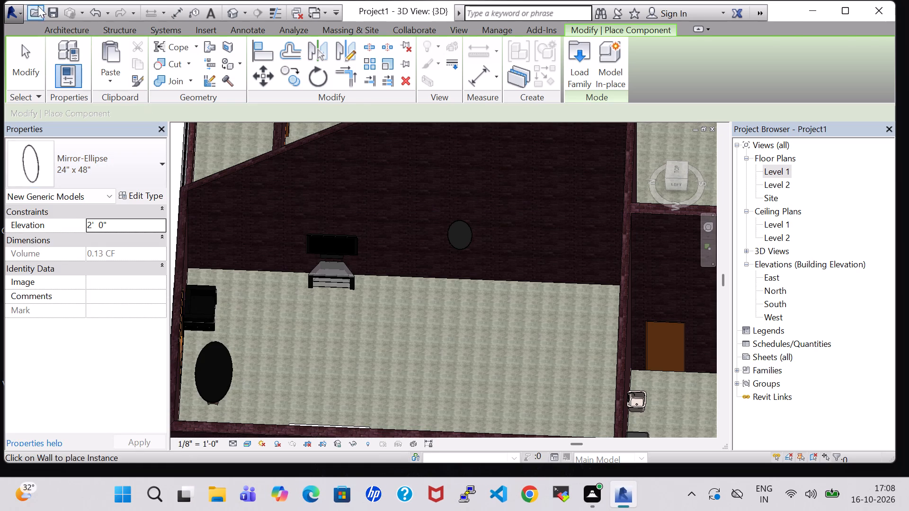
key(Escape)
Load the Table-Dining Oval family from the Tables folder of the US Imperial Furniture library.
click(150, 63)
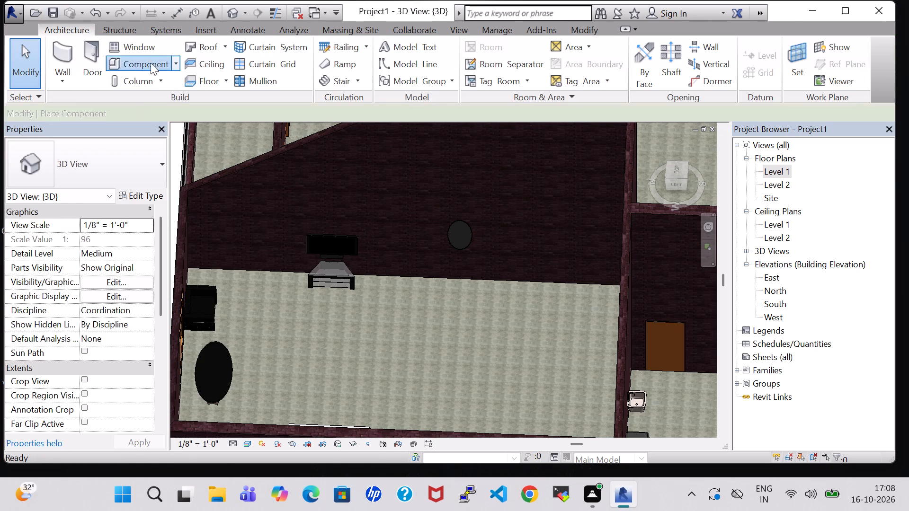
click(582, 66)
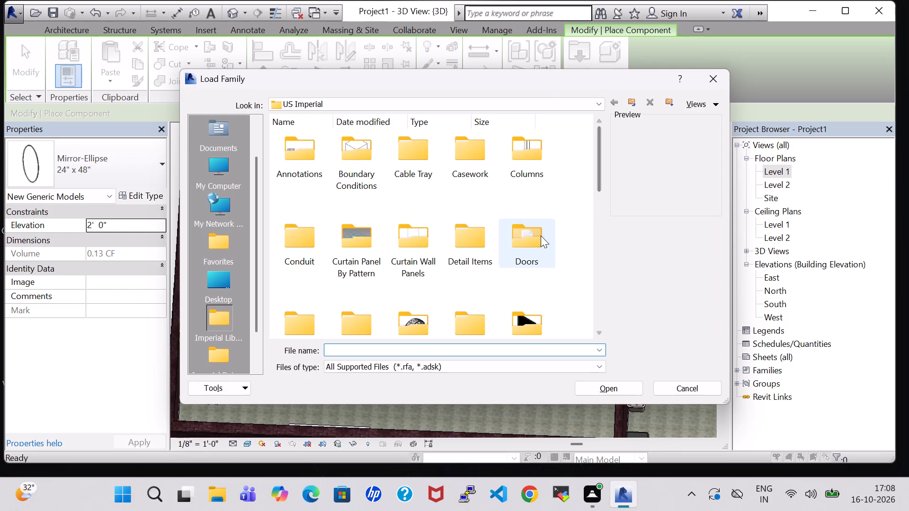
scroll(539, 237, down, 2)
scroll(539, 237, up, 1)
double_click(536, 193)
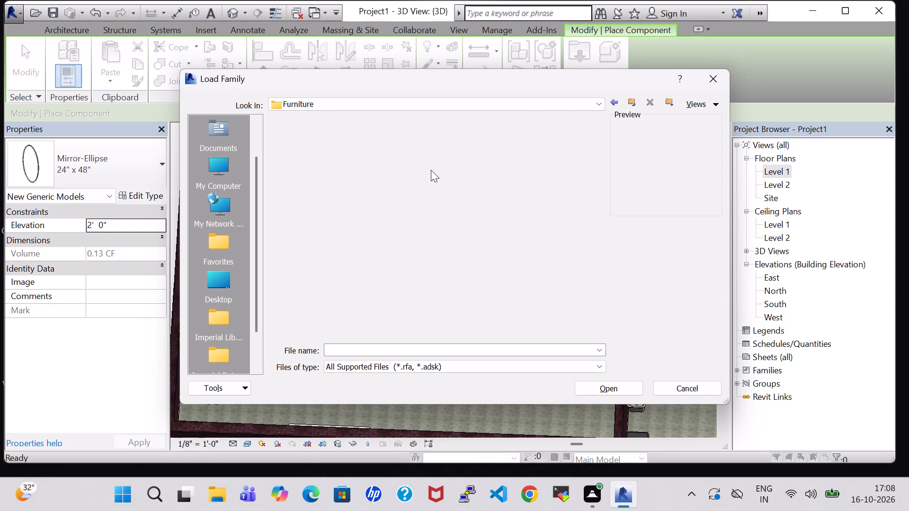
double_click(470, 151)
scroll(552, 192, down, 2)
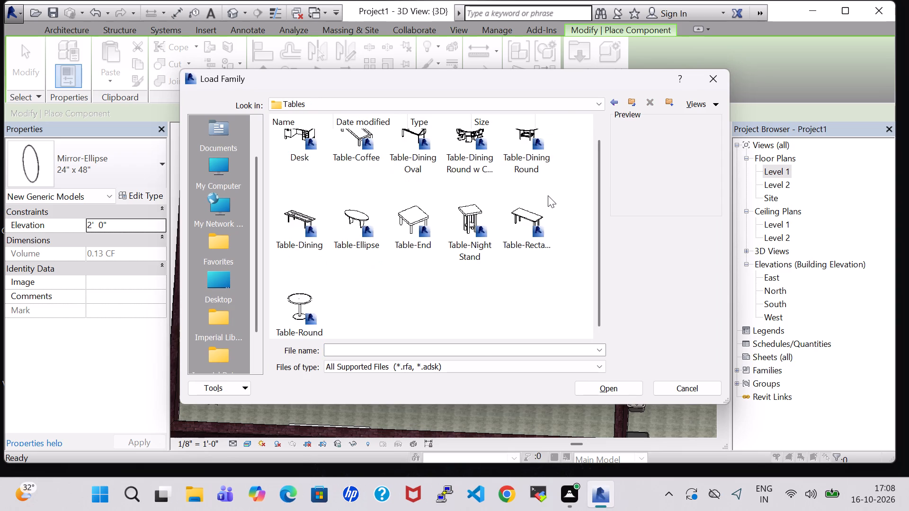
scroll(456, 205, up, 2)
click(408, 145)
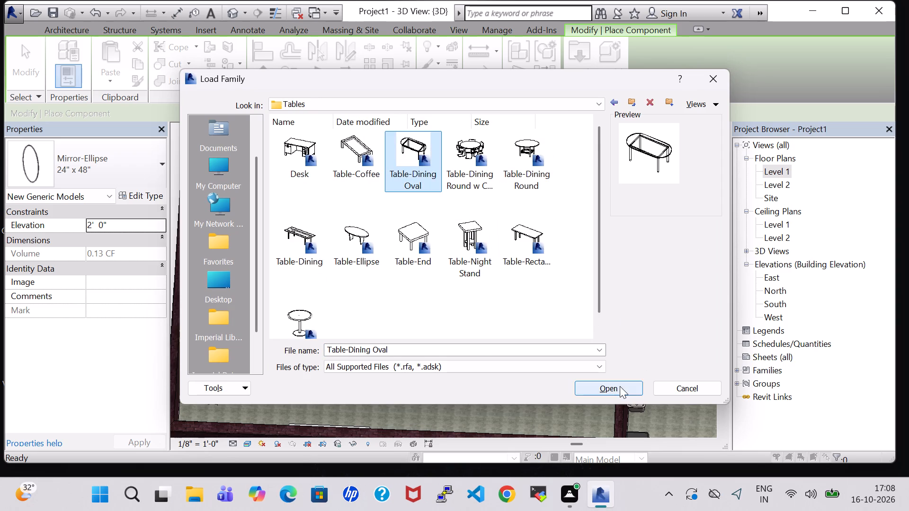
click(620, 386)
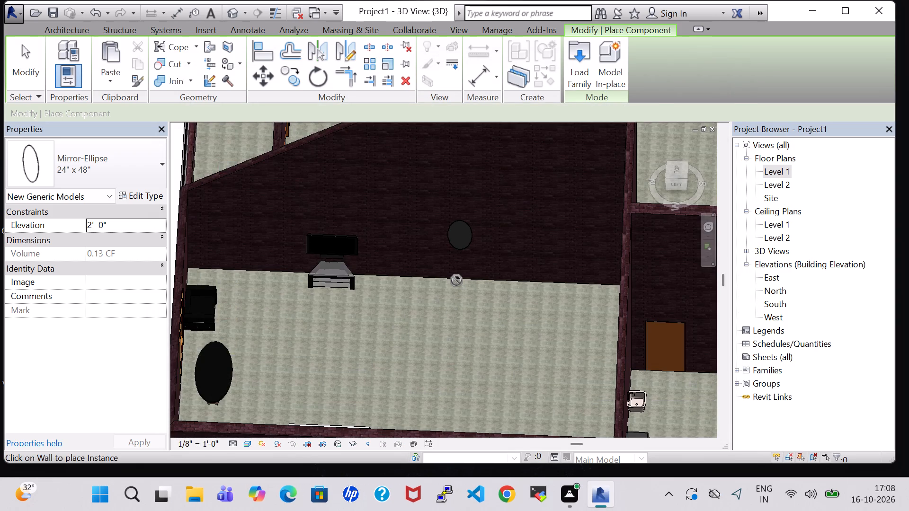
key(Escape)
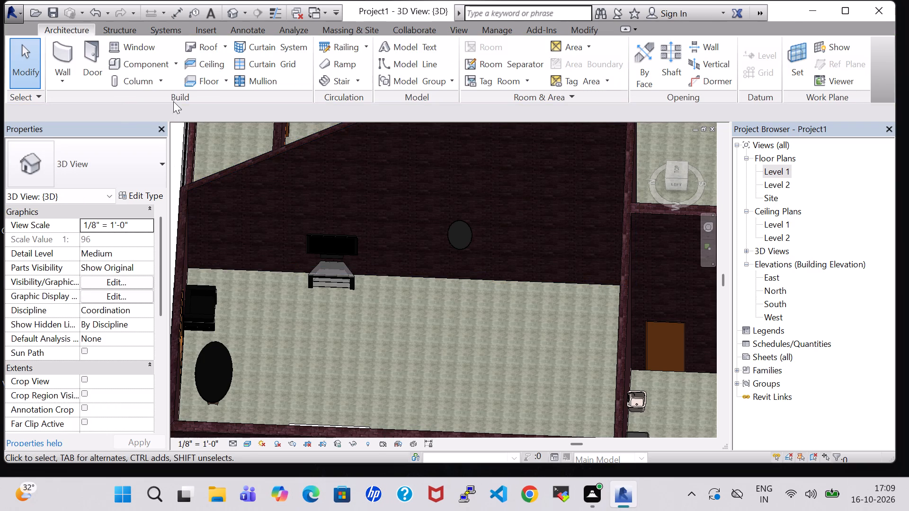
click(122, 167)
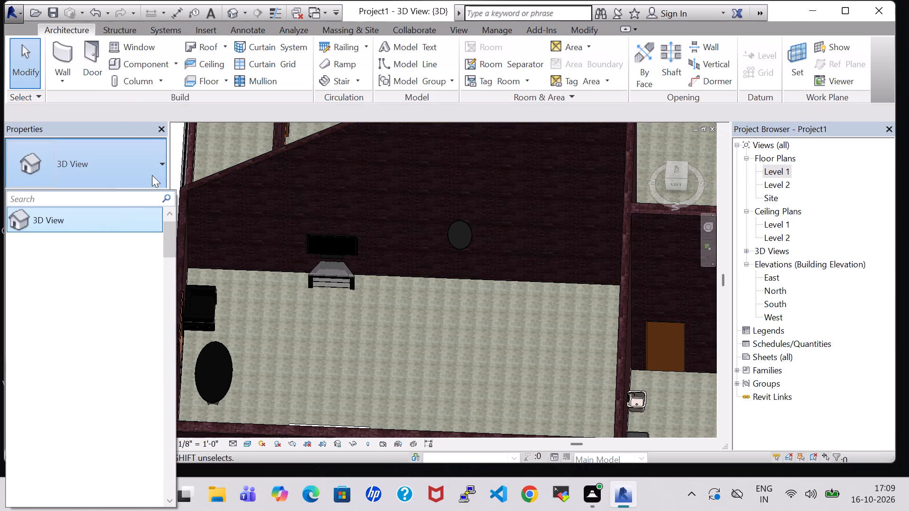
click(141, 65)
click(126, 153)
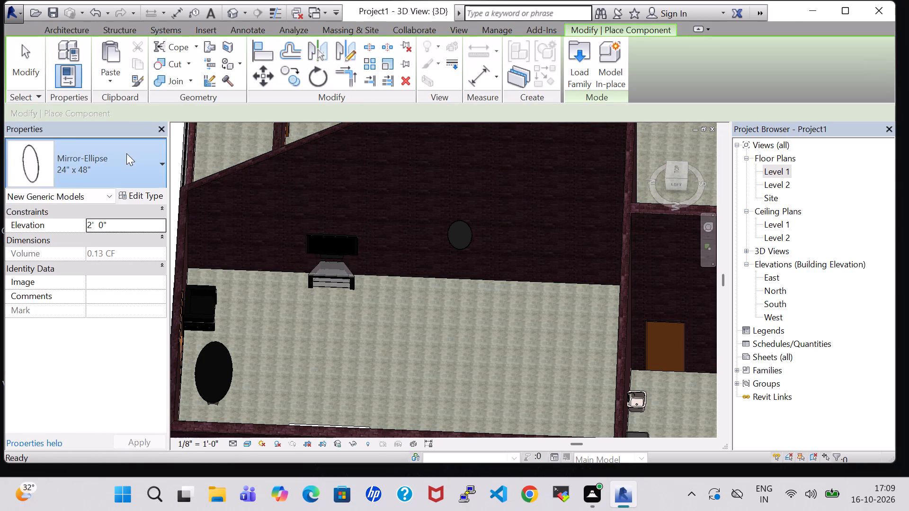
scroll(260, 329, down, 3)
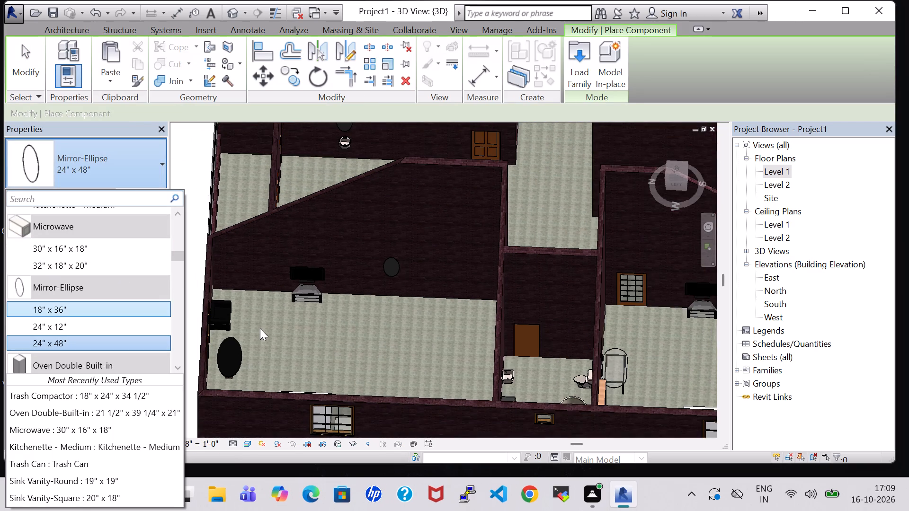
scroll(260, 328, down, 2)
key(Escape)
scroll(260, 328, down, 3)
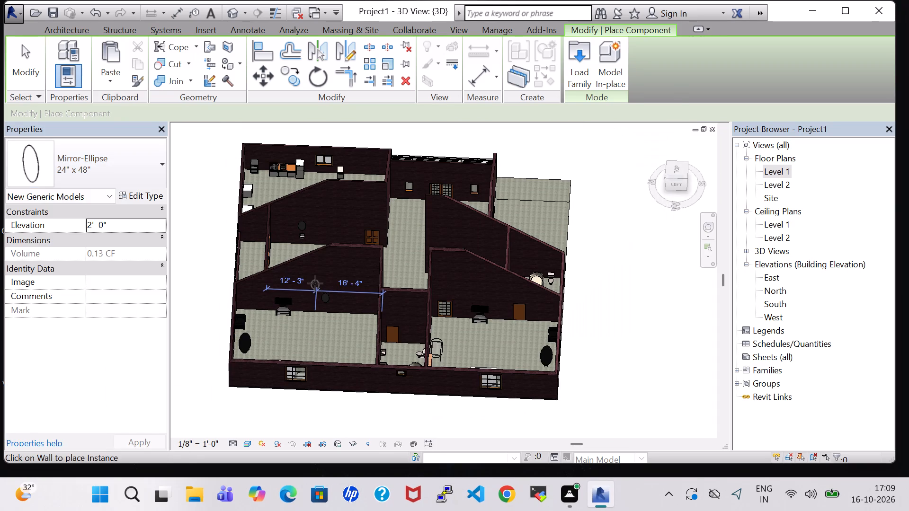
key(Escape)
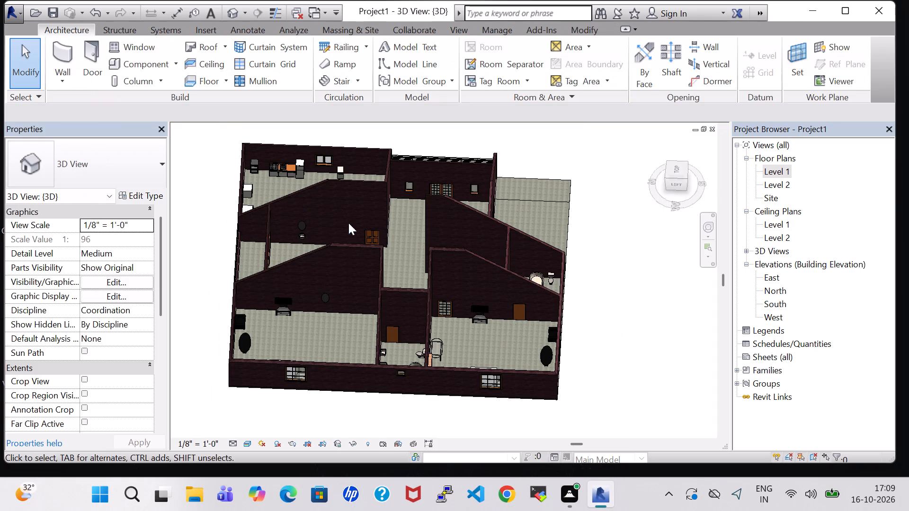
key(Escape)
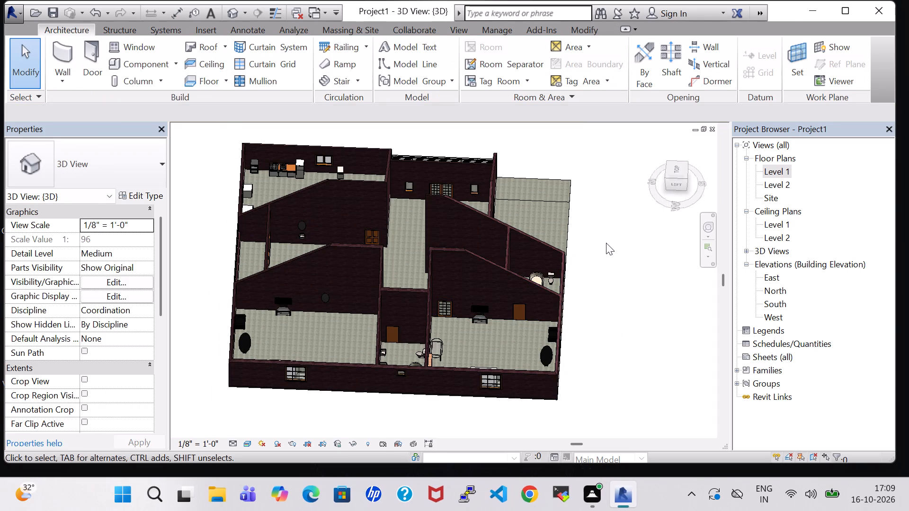
Open the Level 1 floor plan and examine the furniture layout of the bedrooms, dining area, kitchen and living area.
click(441, 345)
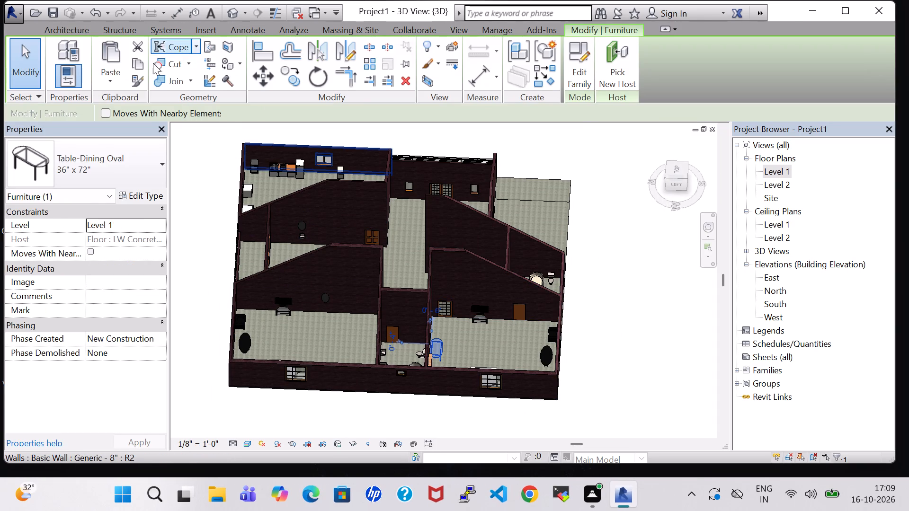
click(136, 63)
scroll(267, 247, up, 1)
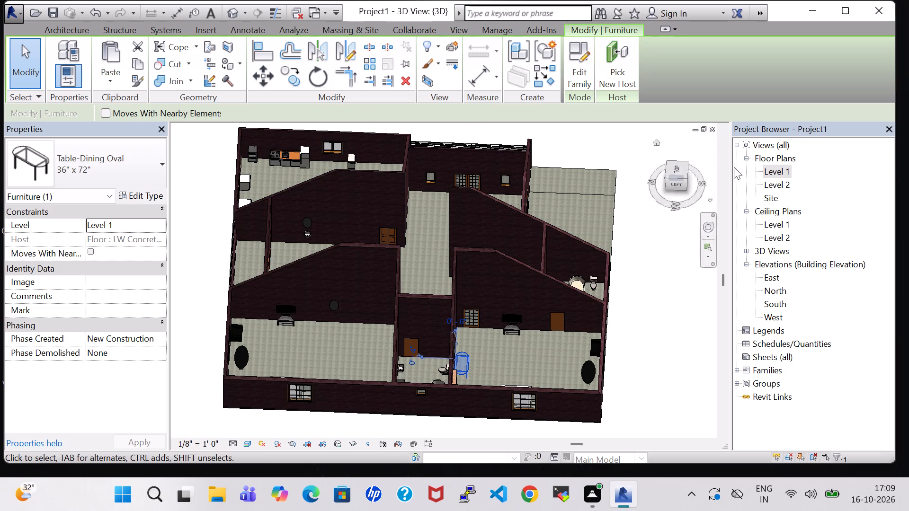
double_click(775, 169)
scroll(309, 276, down, 3)
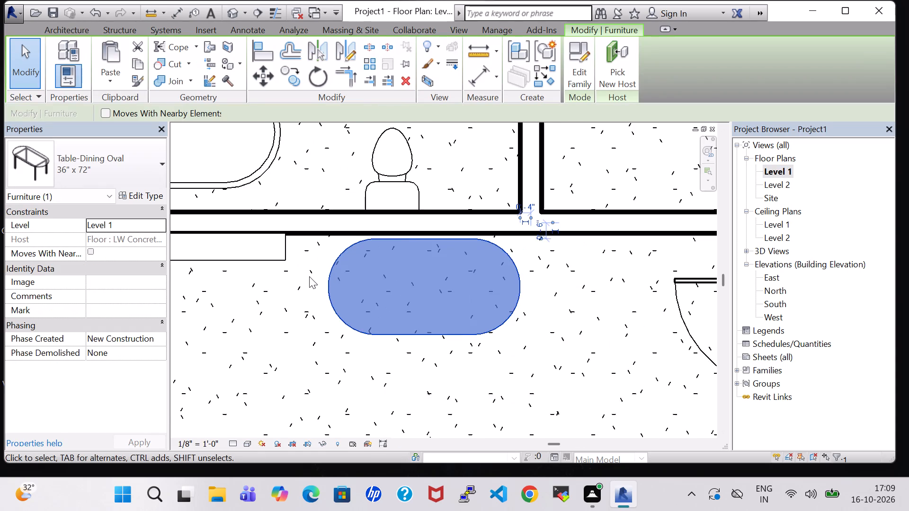
scroll(309, 276, down, 6)
scroll(350, 317, down, 2)
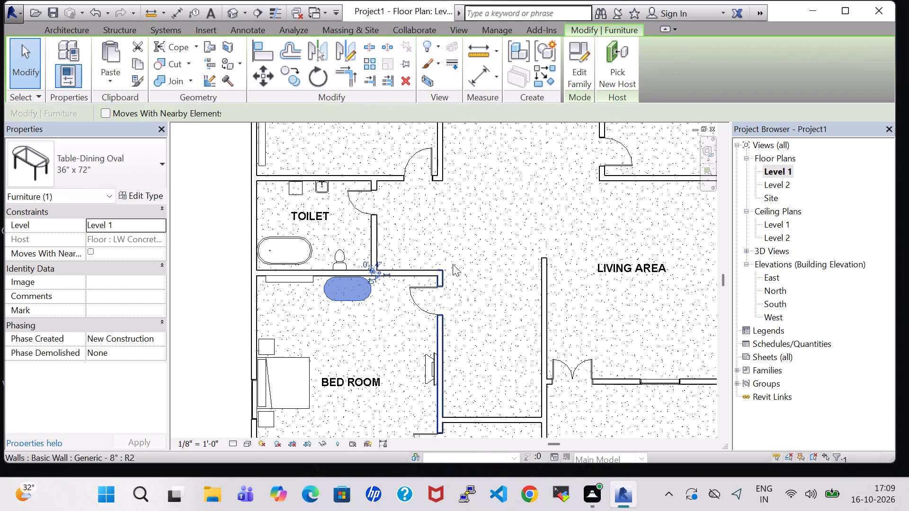
scroll(466, 253, down, 2)
middle_drag(466, 253, 446, 292)
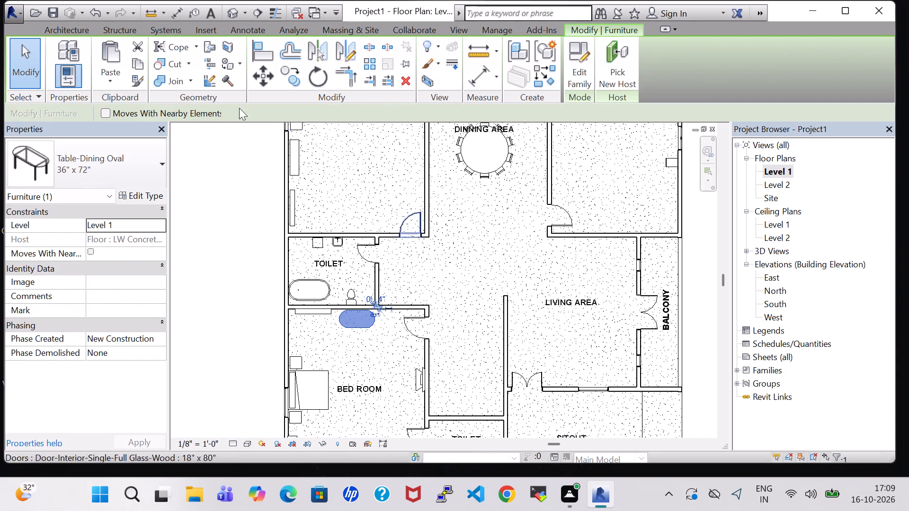
scroll(521, 193, down, 3)
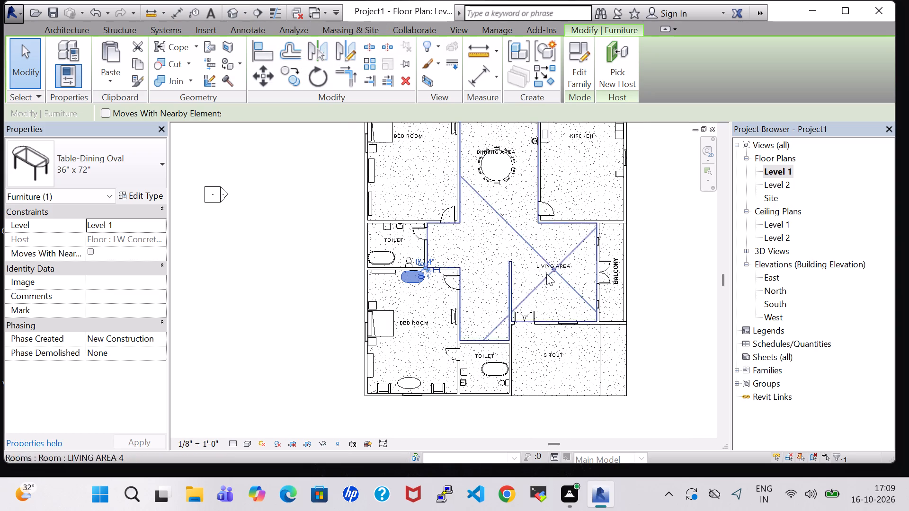
middle_drag(494, 256, 519, 357)
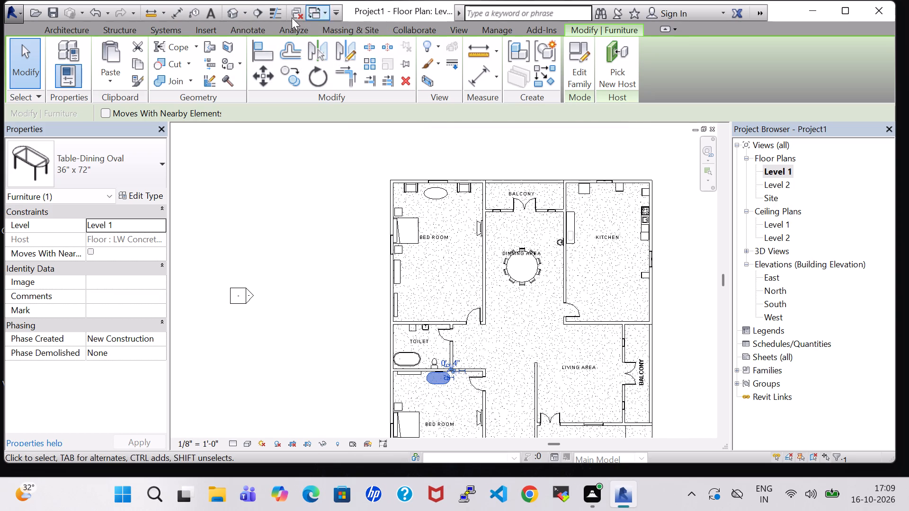
click(230, 11)
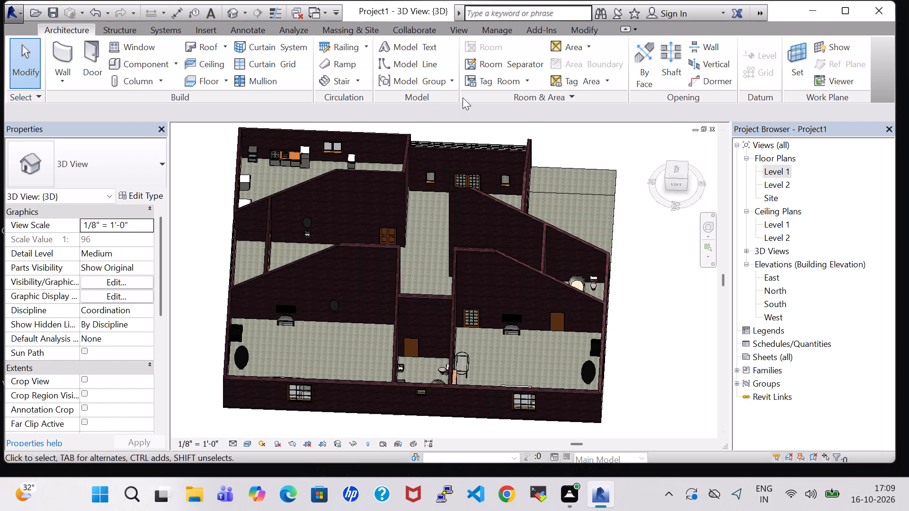
double_click(786, 167)
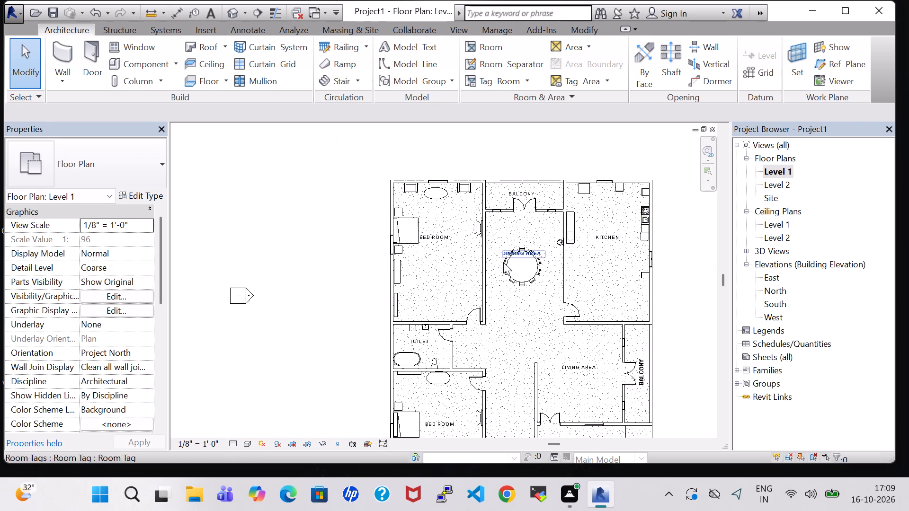
double_click(784, 176)
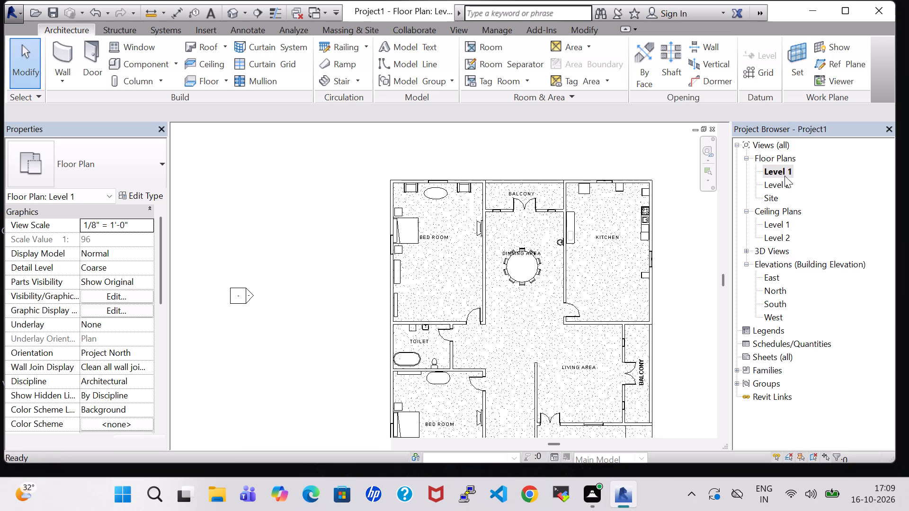
Copy the 36" x 72" oval dining table from the bedroom south of the toilet and paste it into the bedroom beside the dining area.
double_click(780, 169)
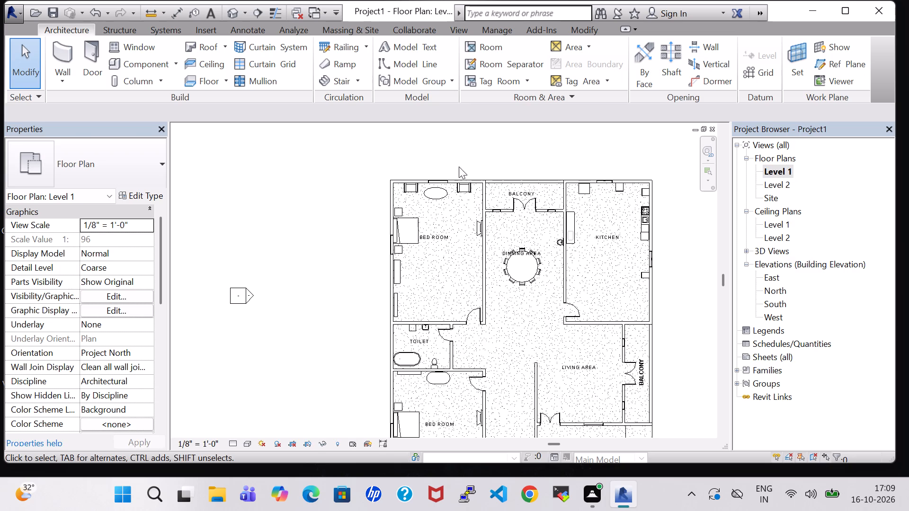
click(225, 15)
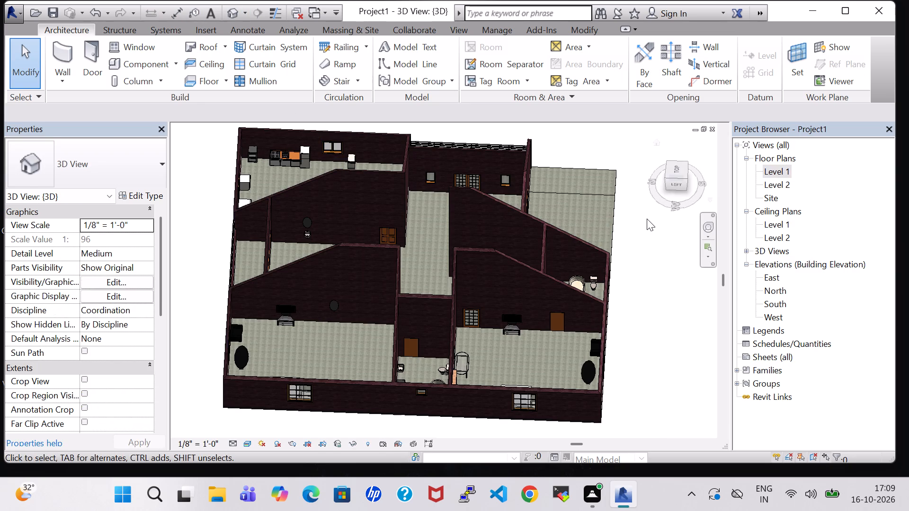
double_click(787, 167)
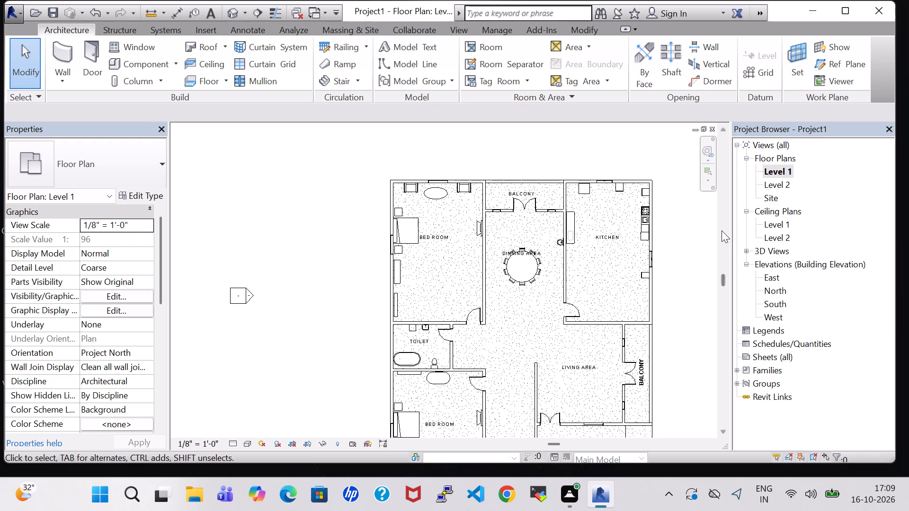
click(445, 379)
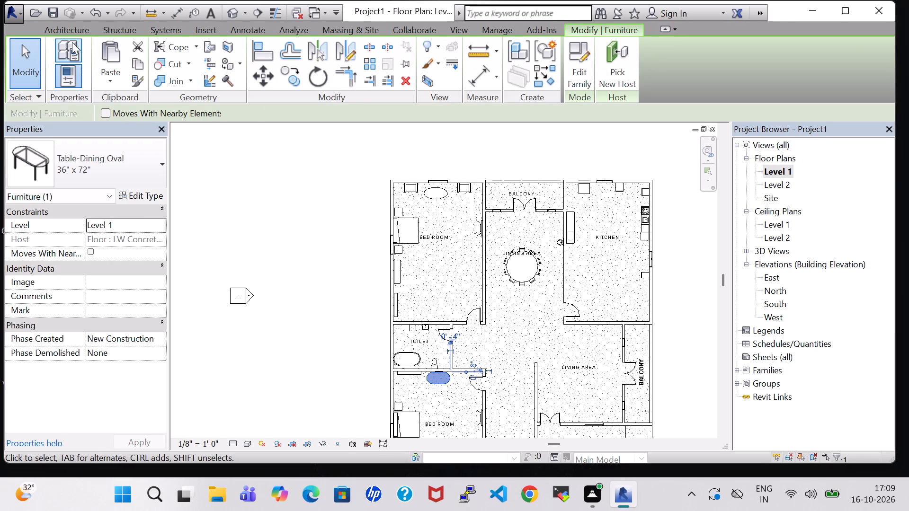
click(223, 194)
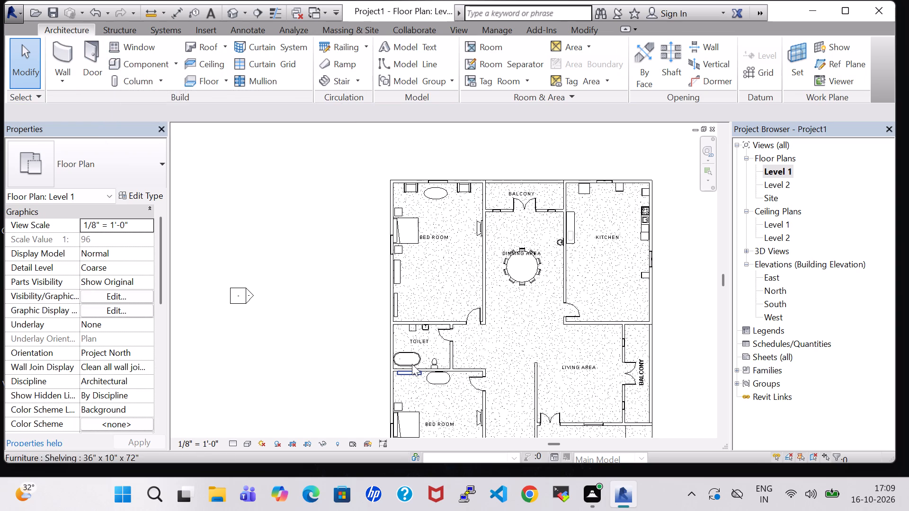
click(442, 385)
click(134, 65)
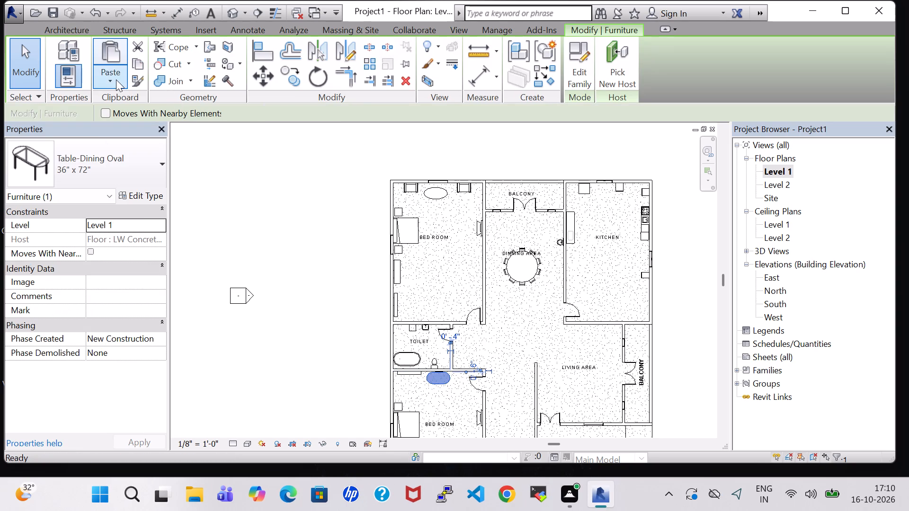
click(116, 79)
click(144, 97)
scroll(406, 197, up, 3)
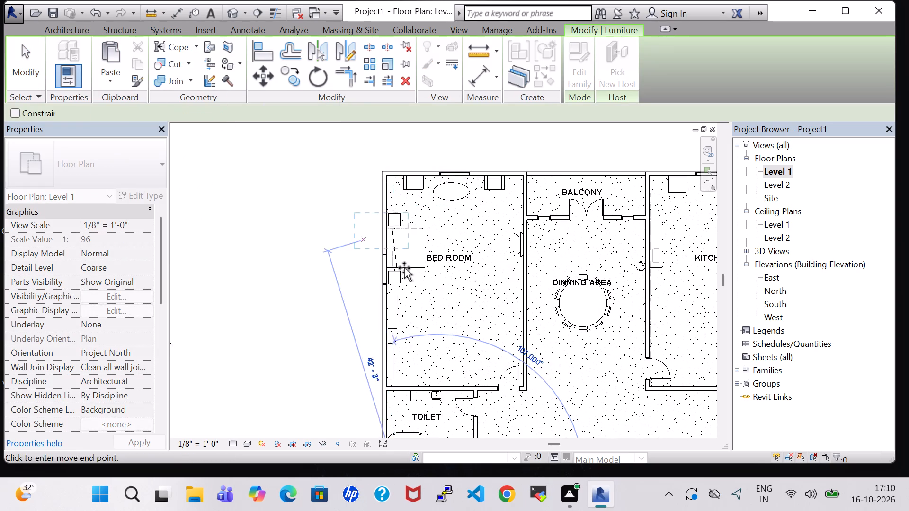
scroll(465, 301, up, 1)
click(481, 303)
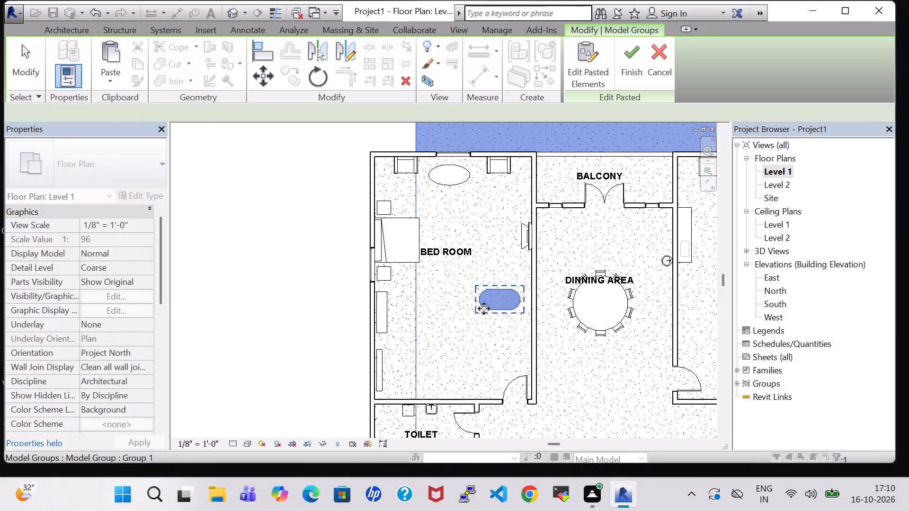
key(space)
key(space)
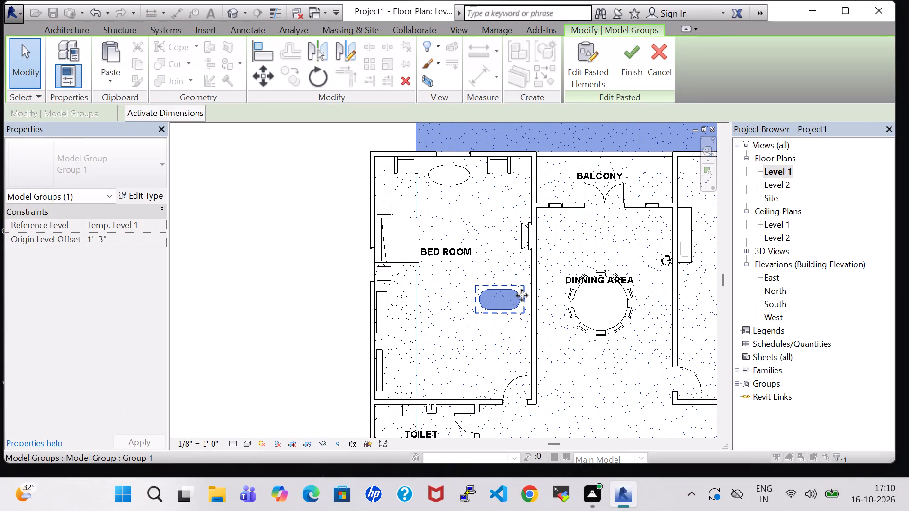
key(space)
click(642, 58)
Rotate the pasted oval table 90 degrees so its long side runs parallel to the bedroom's TV wall.
key(space)
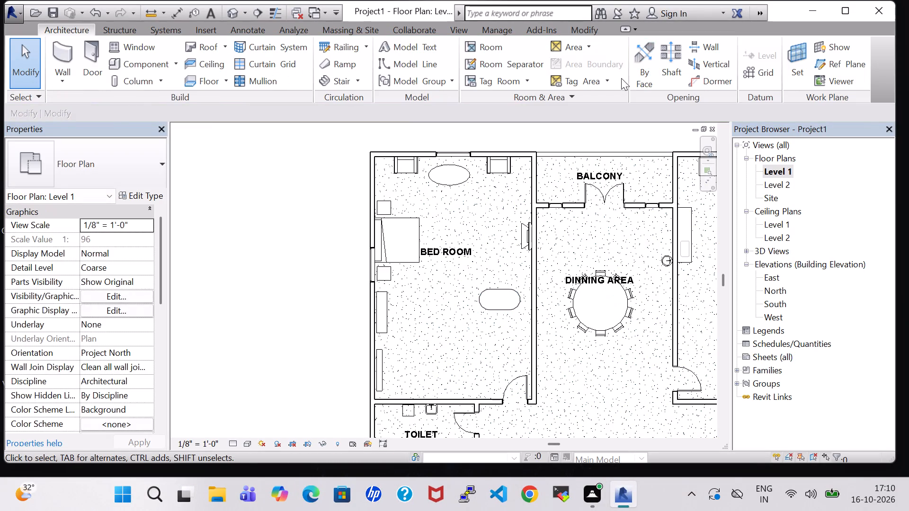
click(513, 307)
key(space)
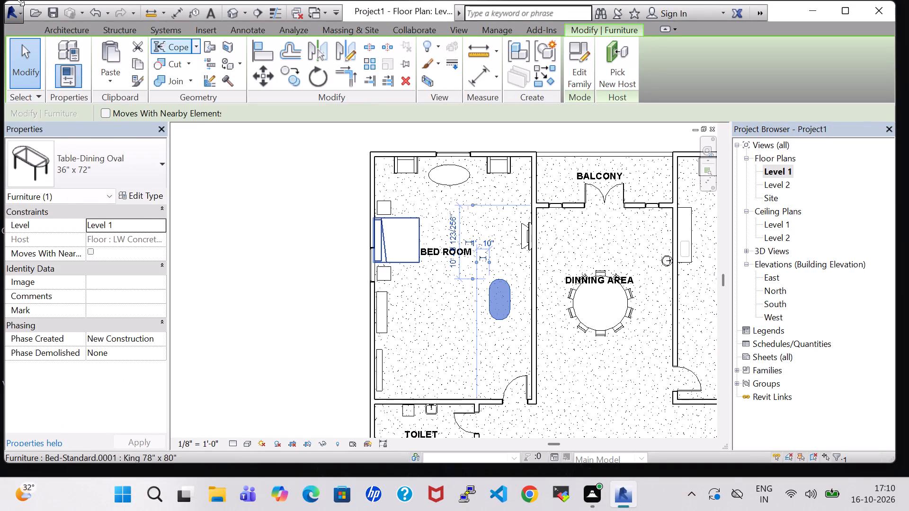
Nudge the rotated oval table along the TV wall and up against it, beneath the elliptical mirror.
click(232, 13)
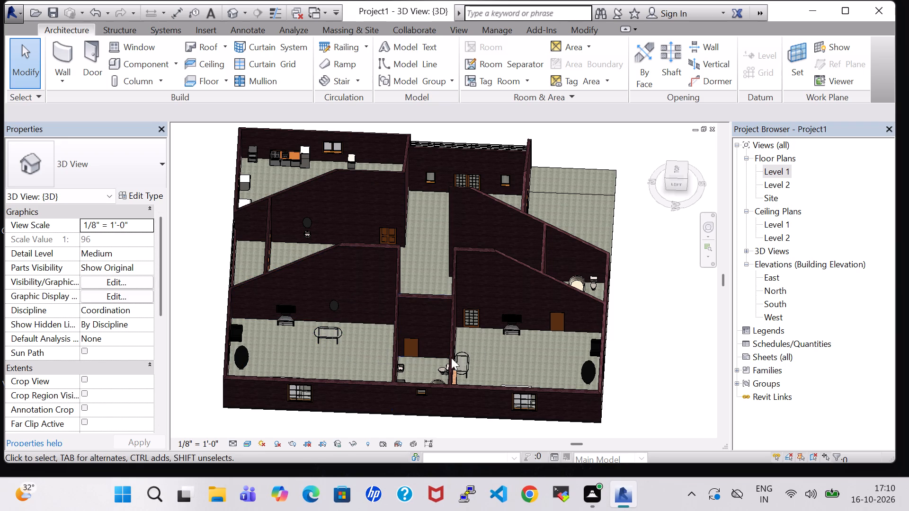
scroll(356, 338, up, 3)
click(330, 331)
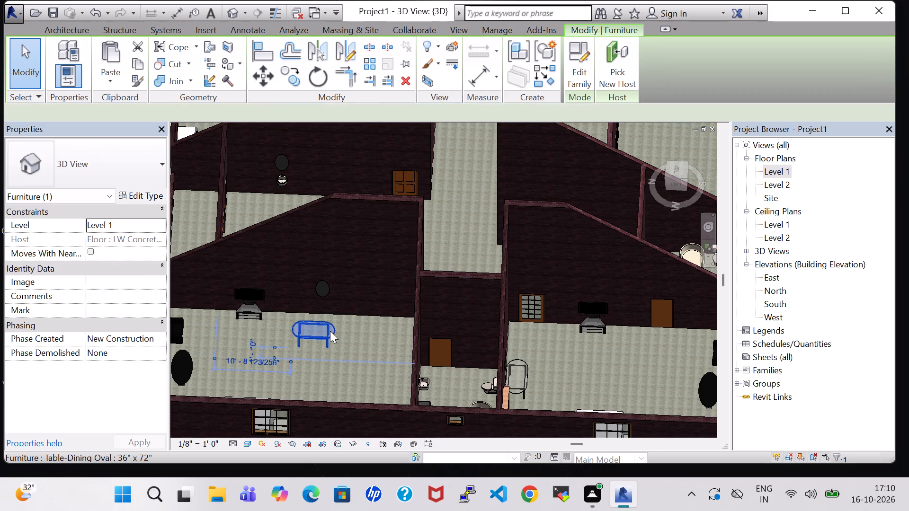
key(Right)
key(Right)
key(Right)
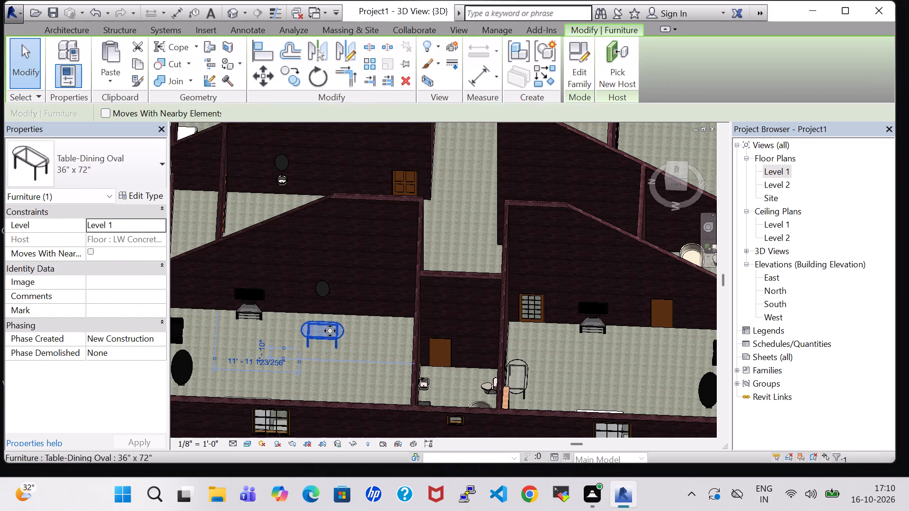
double_click(794, 174)
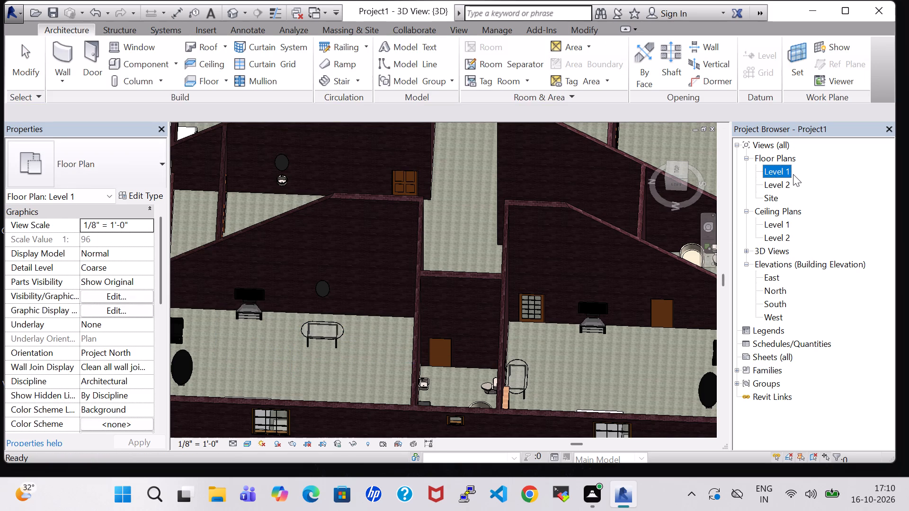
double_click(793, 174)
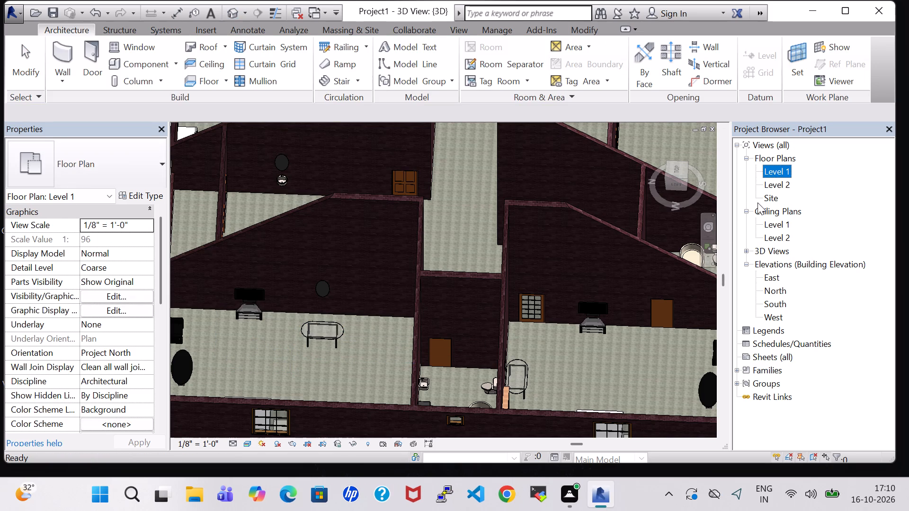
double_click(777, 171)
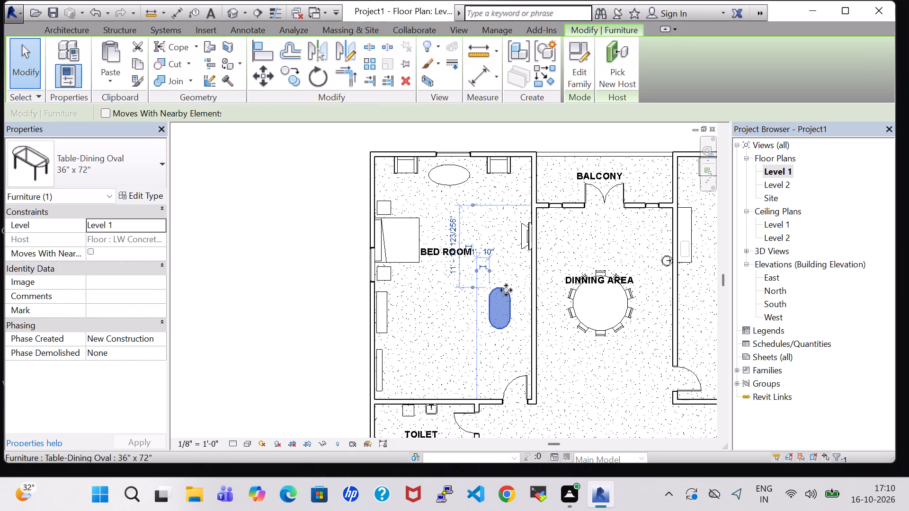
key(Right)
key(Right)
key(Right)
key(Right)
key(Right)
key(Right)
key(Right)
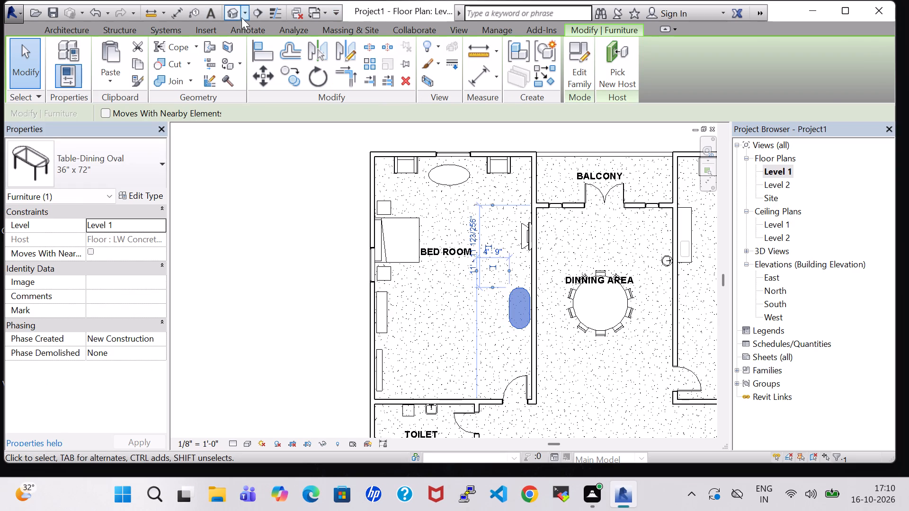
Examine the oval tables and elliptical mirrors in both bedrooms in the 3D view.
click(229, 15)
scroll(265, 308, up, 7)
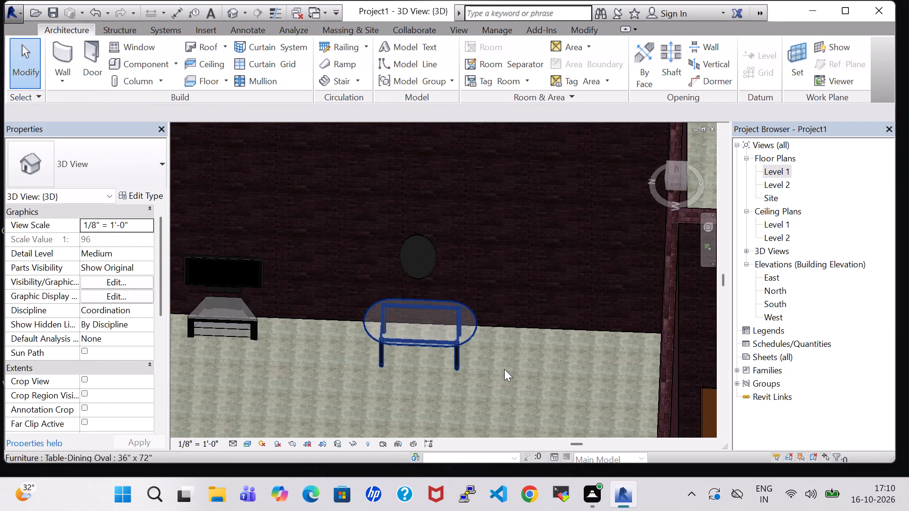
scroll(508, 370, down, 2)
click(442, 273)
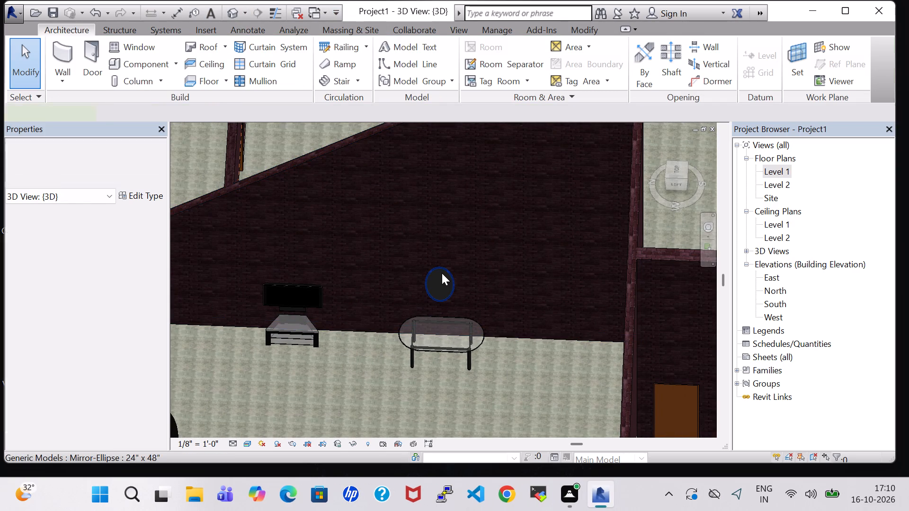
scroll(329, 300, down, 1)
middle_drag(511, 344, 384, 268)
scroll(371, 255, down, 2)
shift+middle_drag(633, 334, 568, 313)
shift+middle_drag(548, 396, 493, 333)
shift+scroll(478, 327, down, 1)
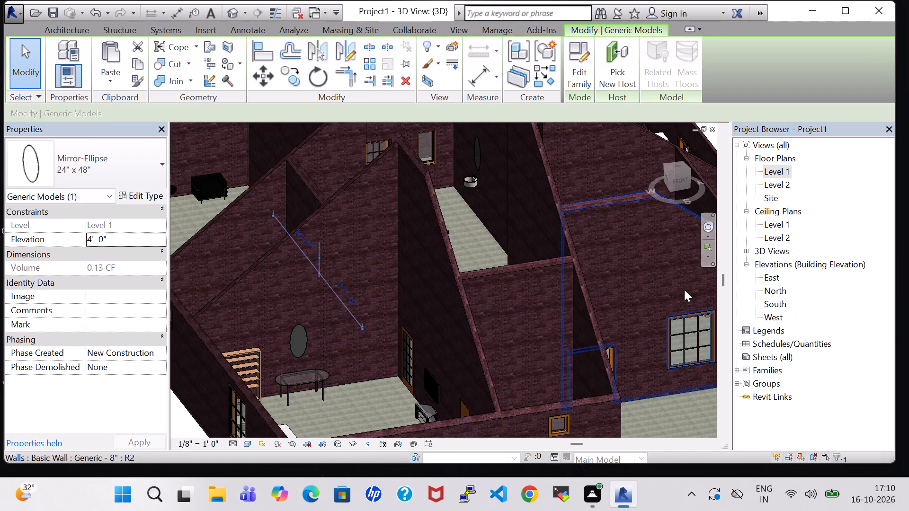
Open the Level 1 floor plan and examine the overall furniture layout of the rooms.
double_click(786, 170)
scroll(463, 259, down, 5)
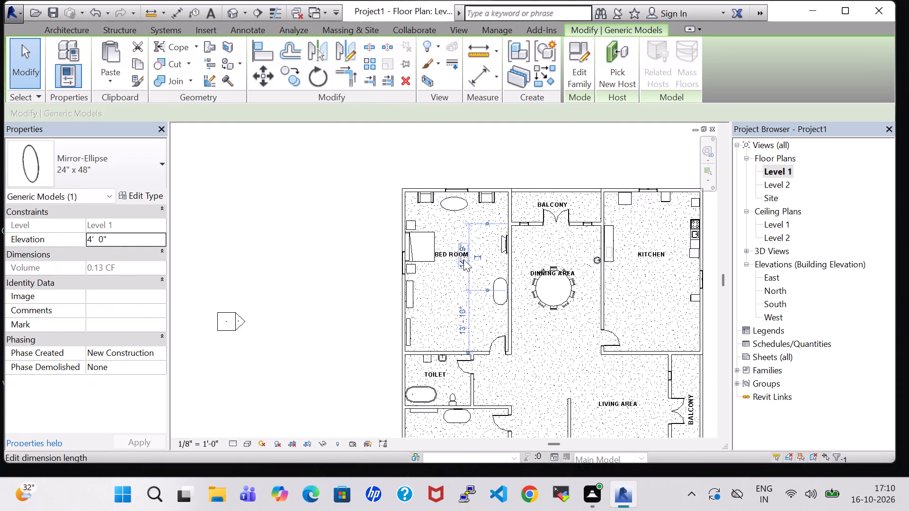
scroll(463, 259, down, 2)
middle_drag(464, 270, 421, 250)
scroll(431, 252, up, 3)
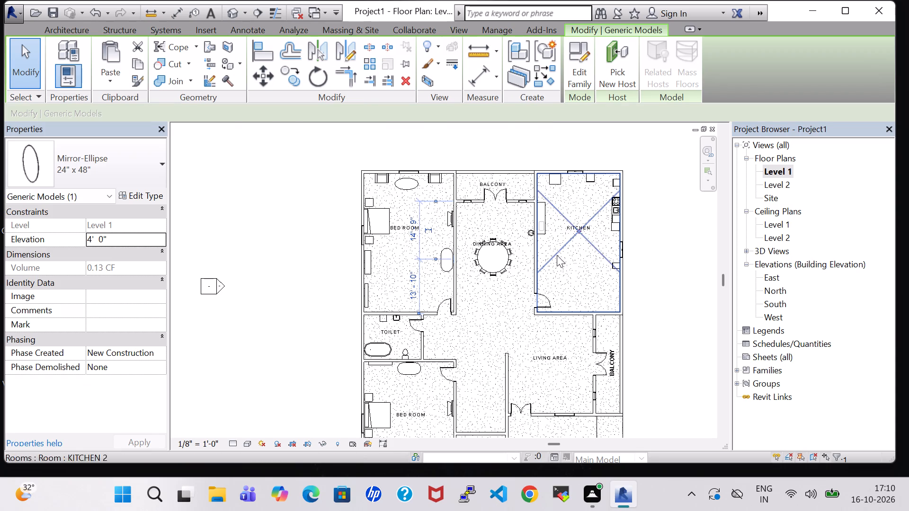
middle_drag(656, 288, 605, 259)
middle_click(605, 259)
scroll(604, 248, down, 1)
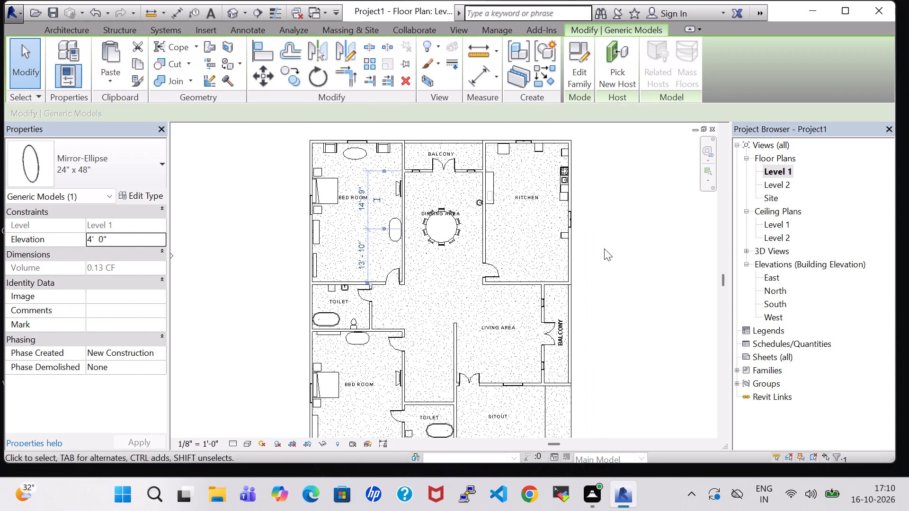
middle_drag(637, 318, 630, 304)
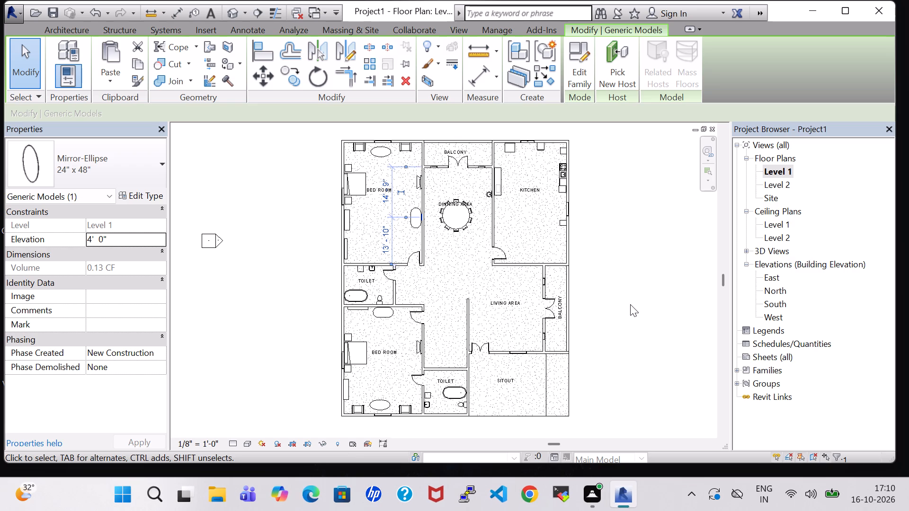
Load the Sofa-Corbu family from the Seating folder of the US Imperial Furniture library.
click(75, 30)
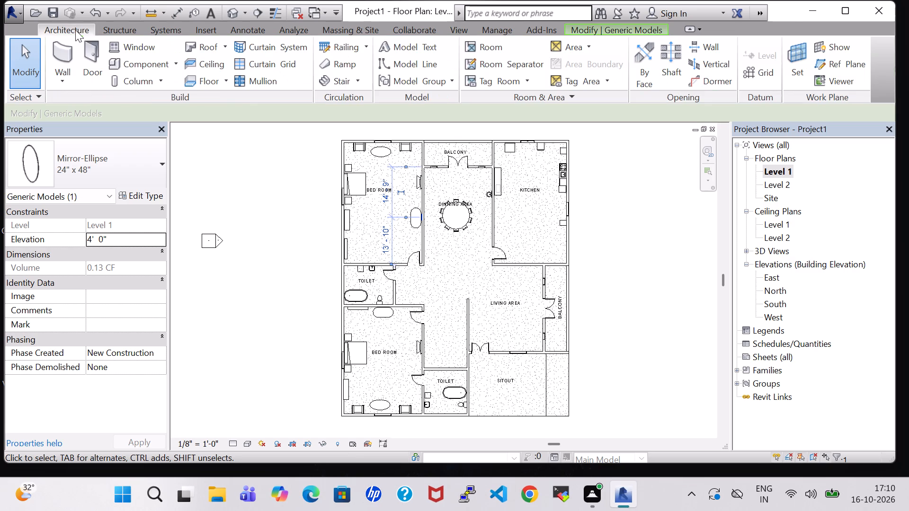
click(143, 62)
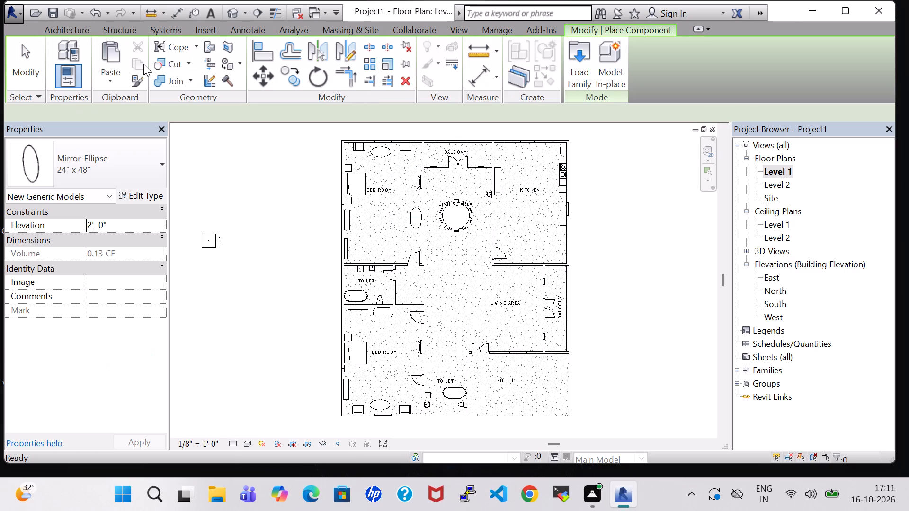
click(574, 66)
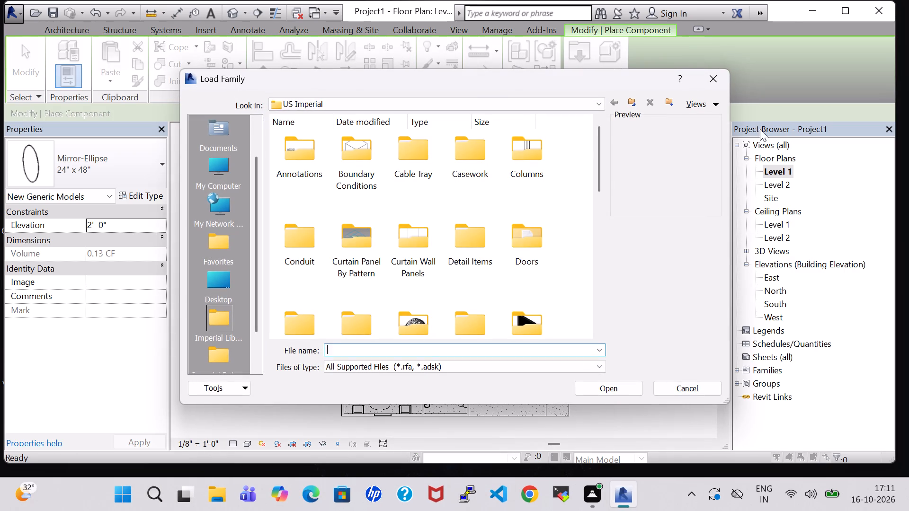
scroll(508, 194, down, 1)
double_click(519, 193)
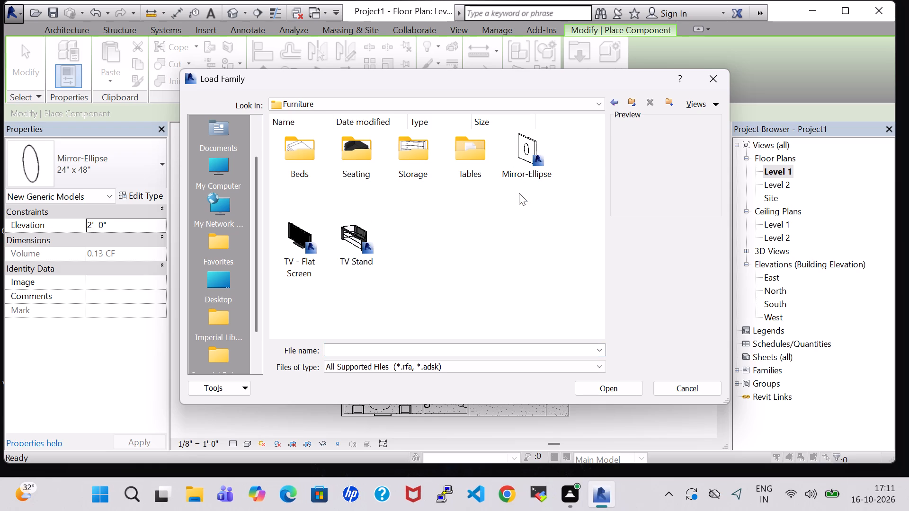
double_click(363, 150)
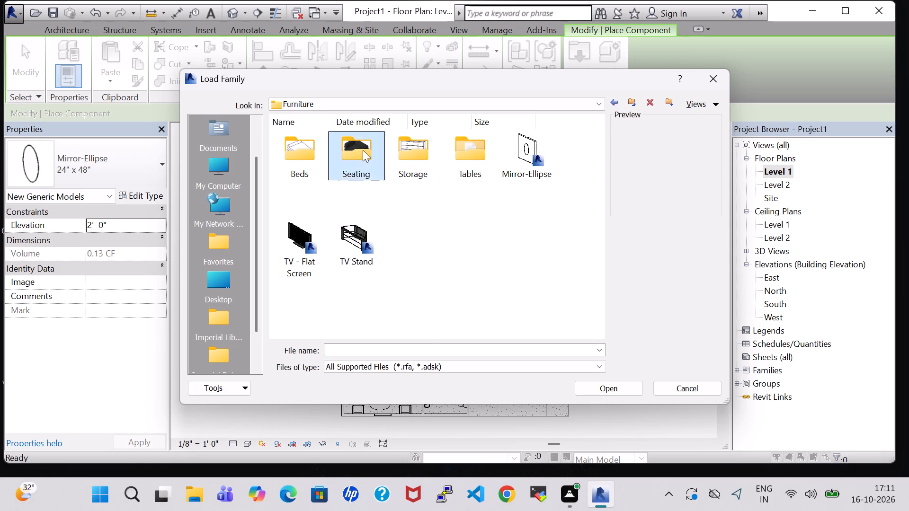
scroll(406, 231, down, 3)
click(410, 294)
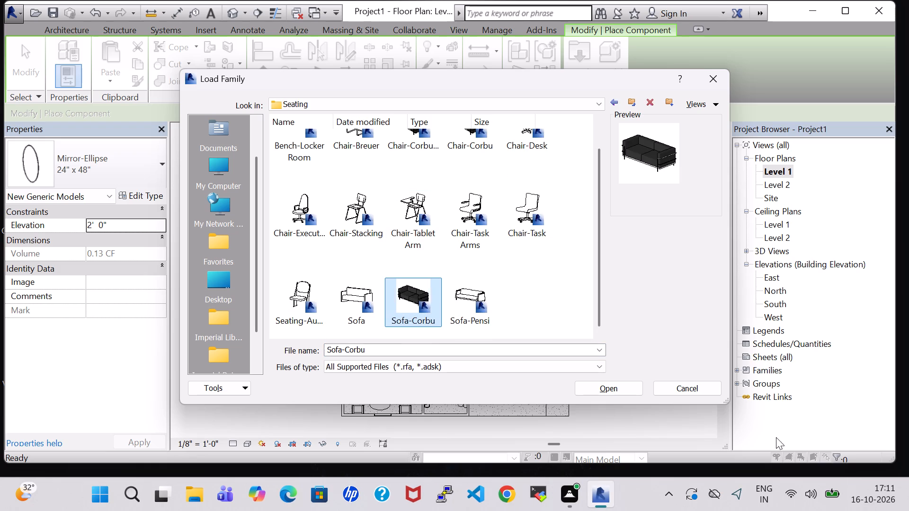
click(618, 385)
Place a Sofa-Corbu in the living area, turned parallel to the west partition wall and about 4' 7 1/2" from it.
scroll(482, 282, up, 5)
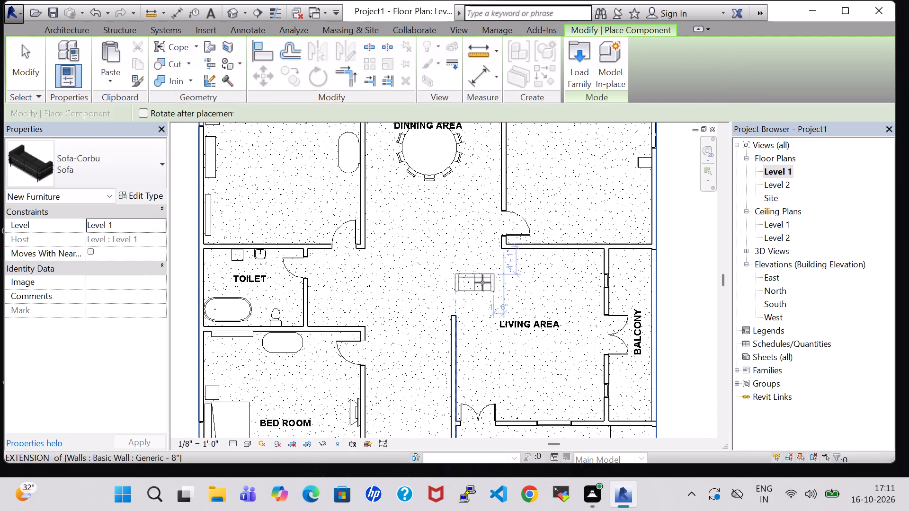
scroll(499, 284, up, 4)
scroll(551, 282, down, 6)
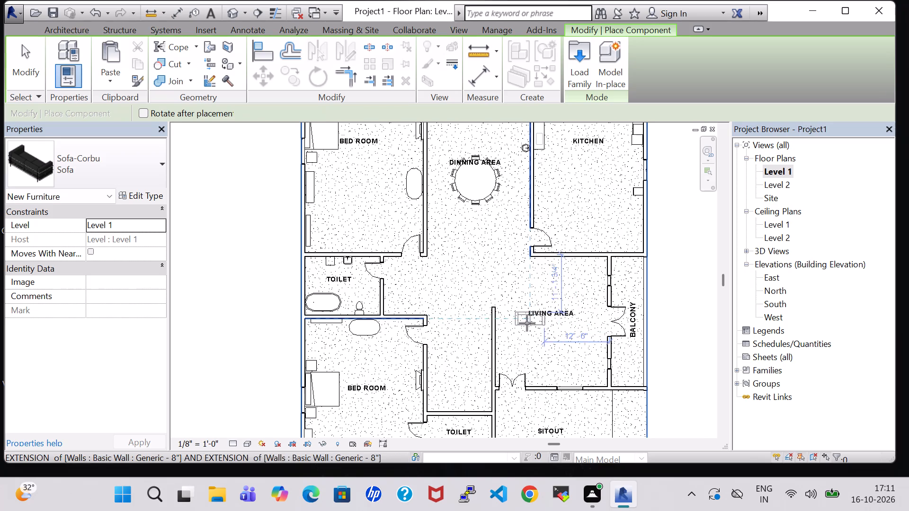
key(space)
key(space)
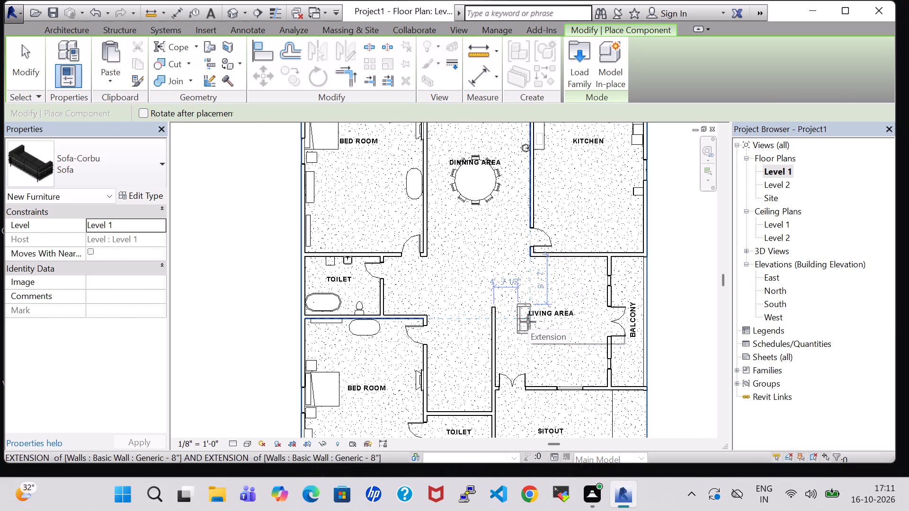
click(528, 322)
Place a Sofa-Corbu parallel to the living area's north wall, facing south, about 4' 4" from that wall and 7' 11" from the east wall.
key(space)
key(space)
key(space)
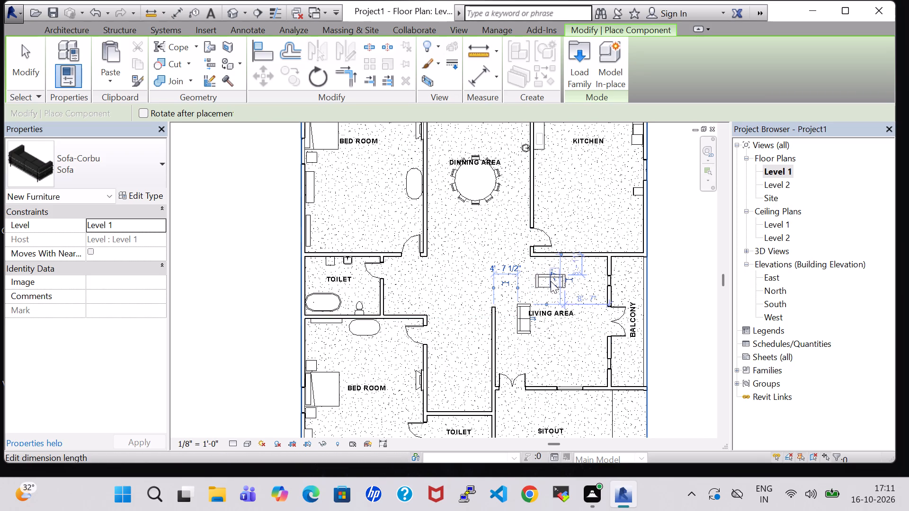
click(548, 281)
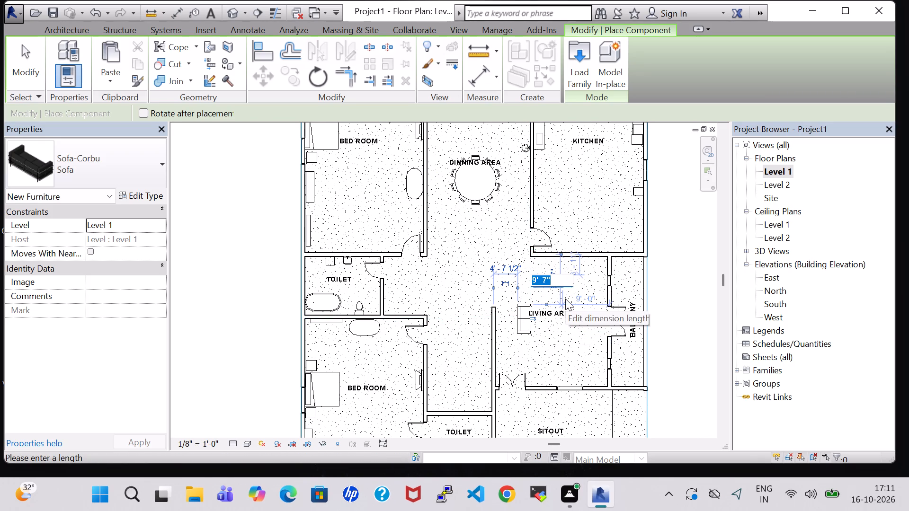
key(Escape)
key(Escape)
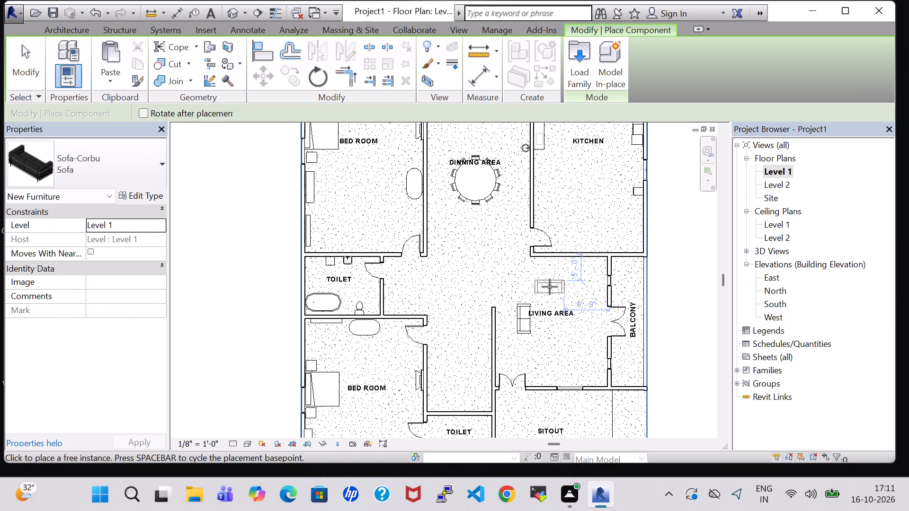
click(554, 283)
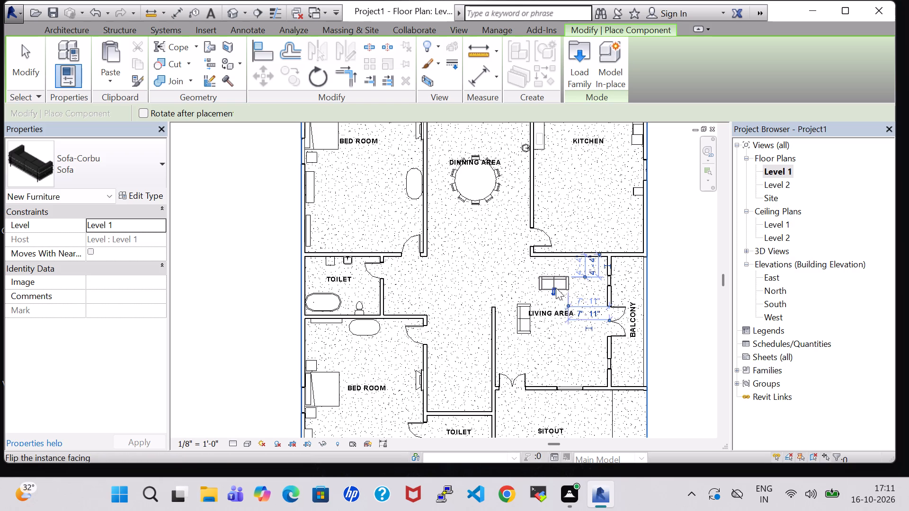
Place a Sofa-Corbu facing west near the balcony door, about 3' 6" from the living area's east wall and 11' 4" from the south wall.
key(space)
key(space)
key(space)
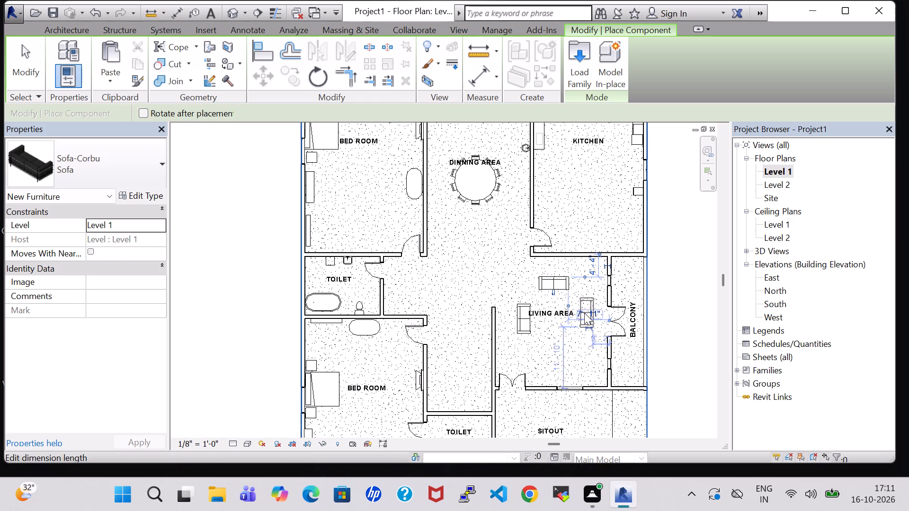
click(586, 313)
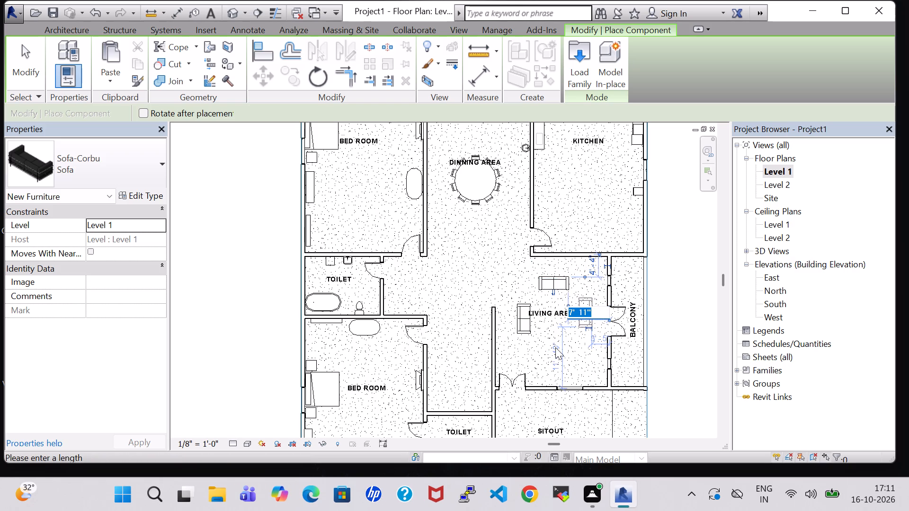
key(Escape)
key(Escape)
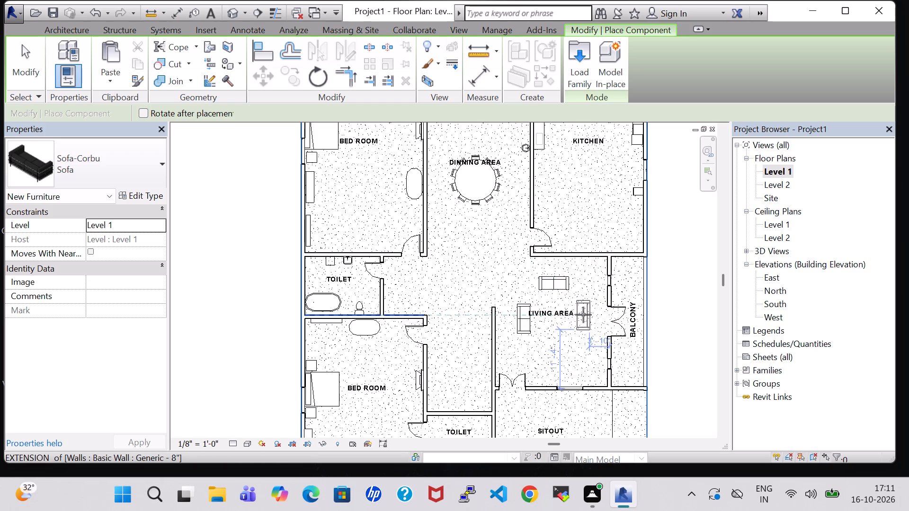
click(585, 310)
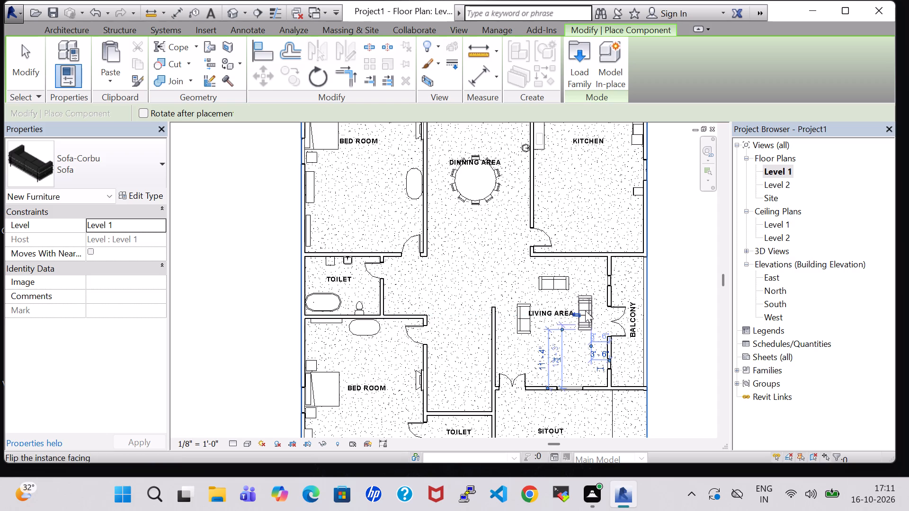
key(Escape)
Place a Sofa-Corbu facing north in the southern part of the living area, about 6' 11" from the south wall.
key(space)
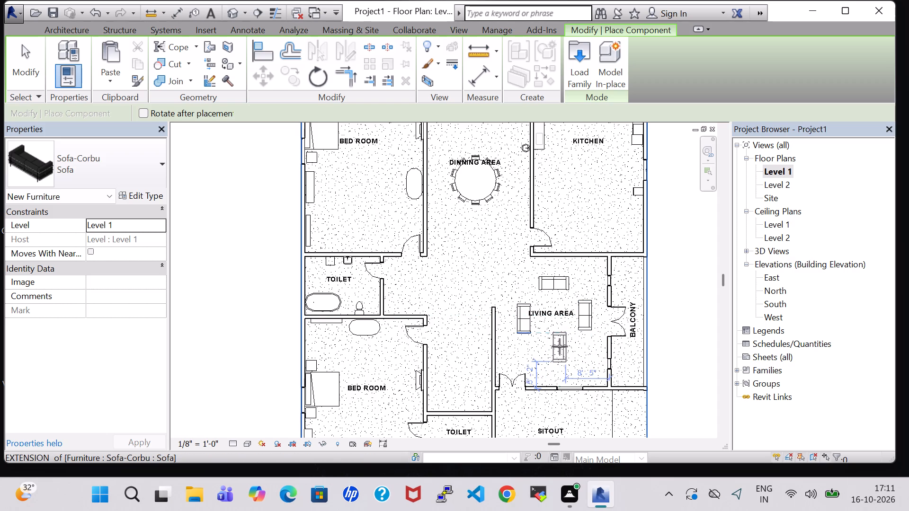
key(space)
key(space)
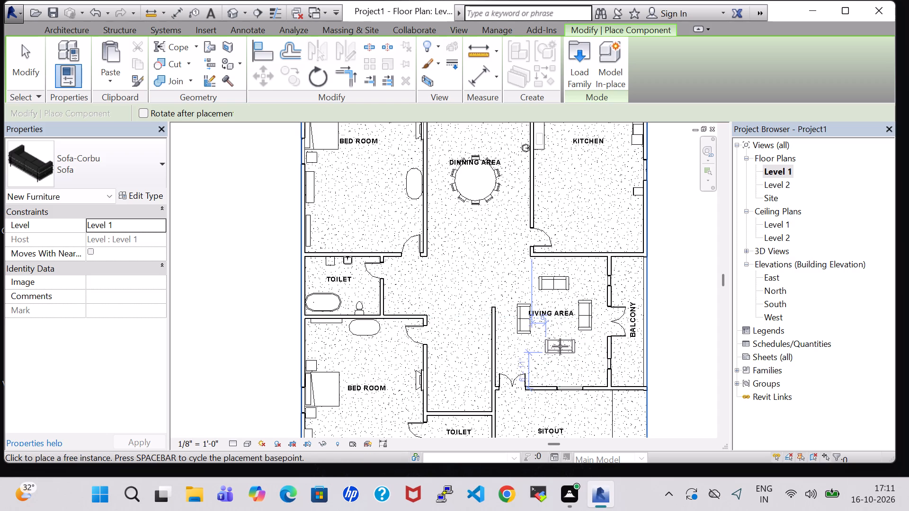
click(560, 346)
key(Escape)
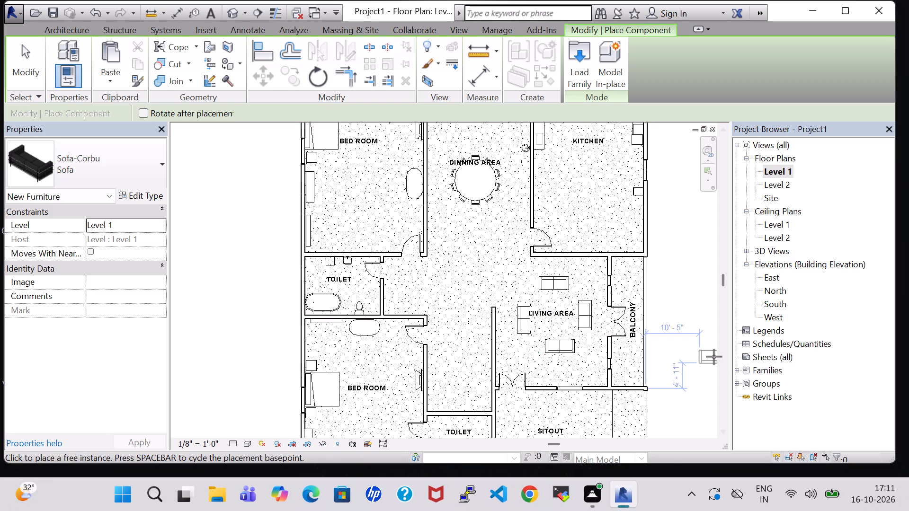
key(Escape)
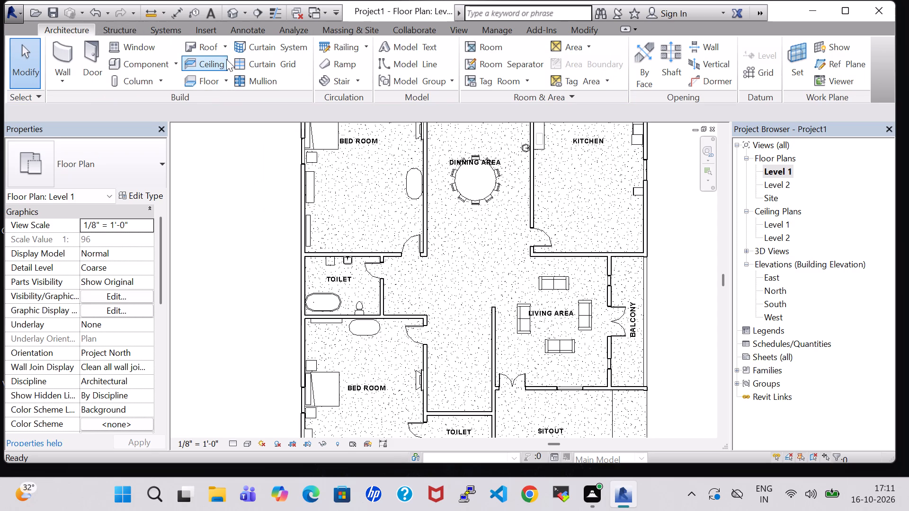
Load the Table-Dining family from the Tables folder of the Furniture library.
click(126, 64)
click(581, 68)
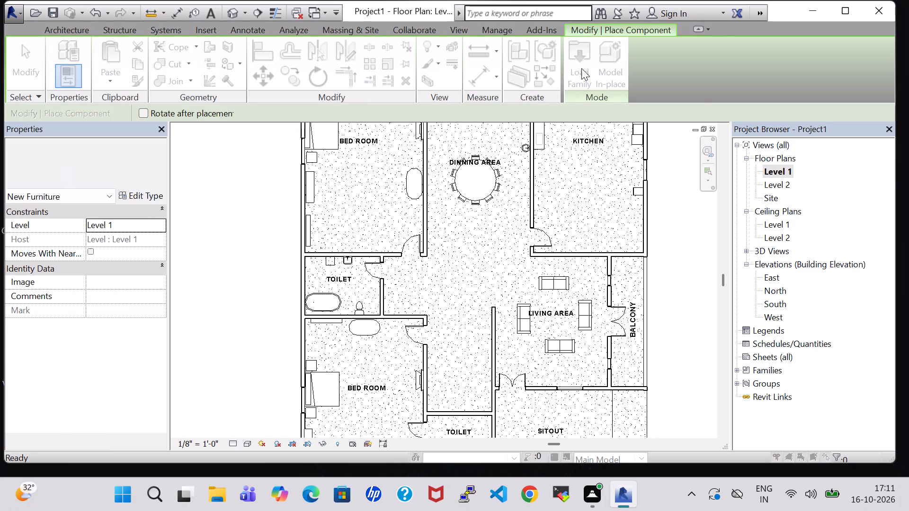
scroll(566, 210, down, 1)
double_click(545, 208)
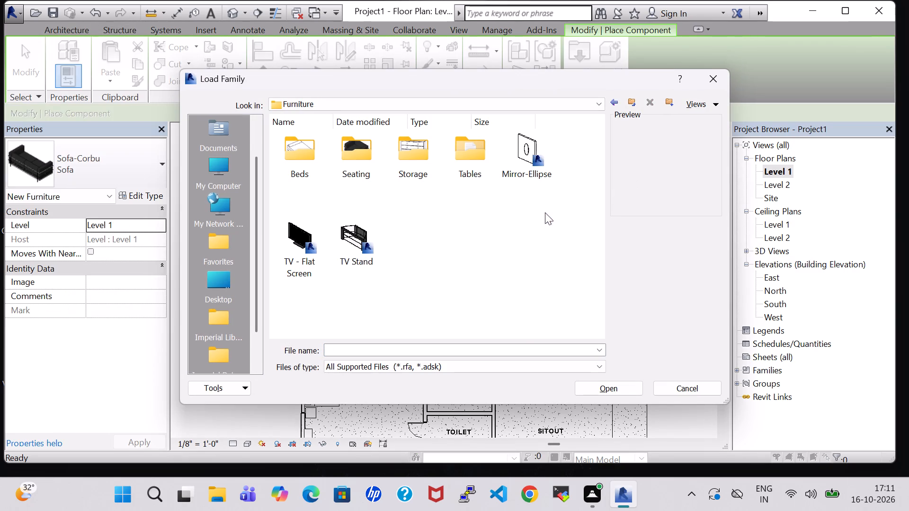
double_click(491, 163)
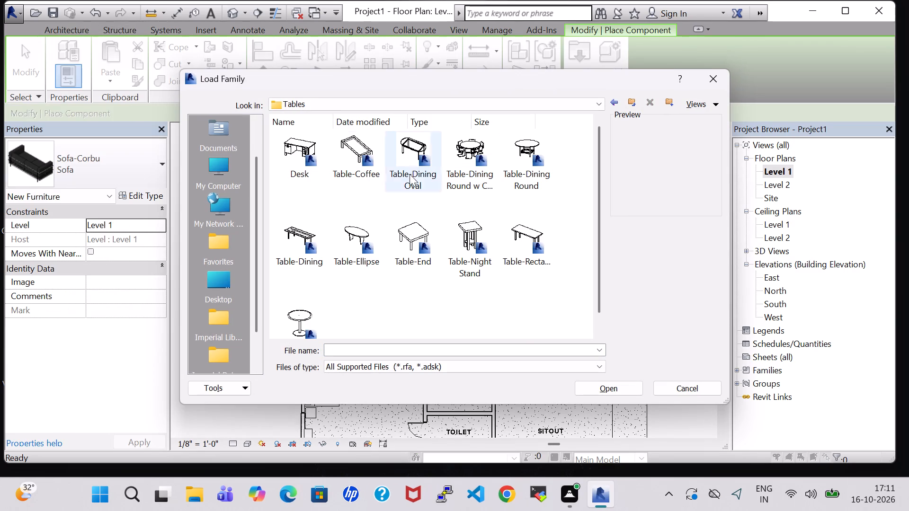
click(315, 227)
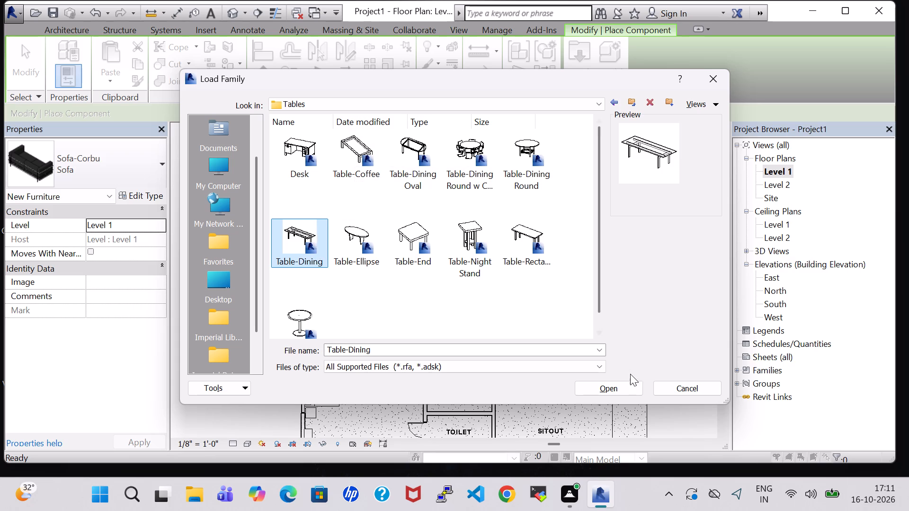
click(628, 384)
Place a 30" x 84" x 22" Table-Dining amid the living-area sofas, about 12' 0" from the west partition wall.
key(space)
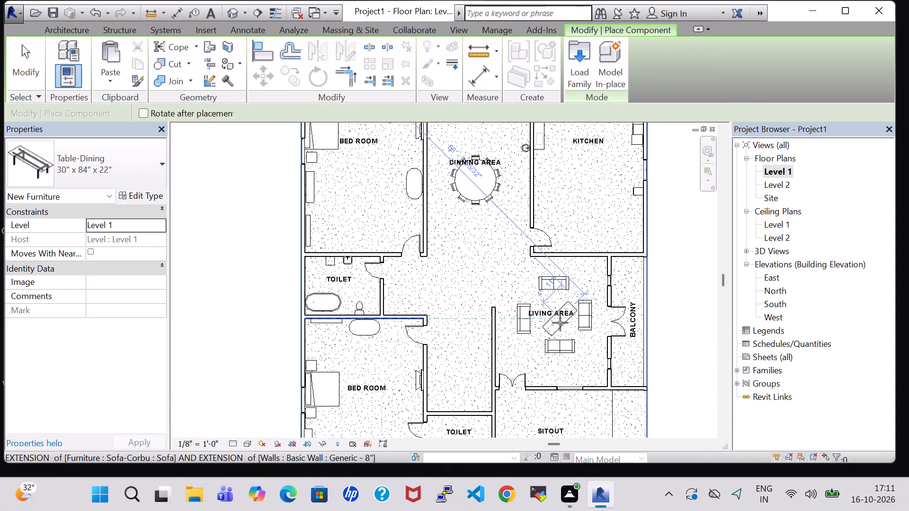
key(space)
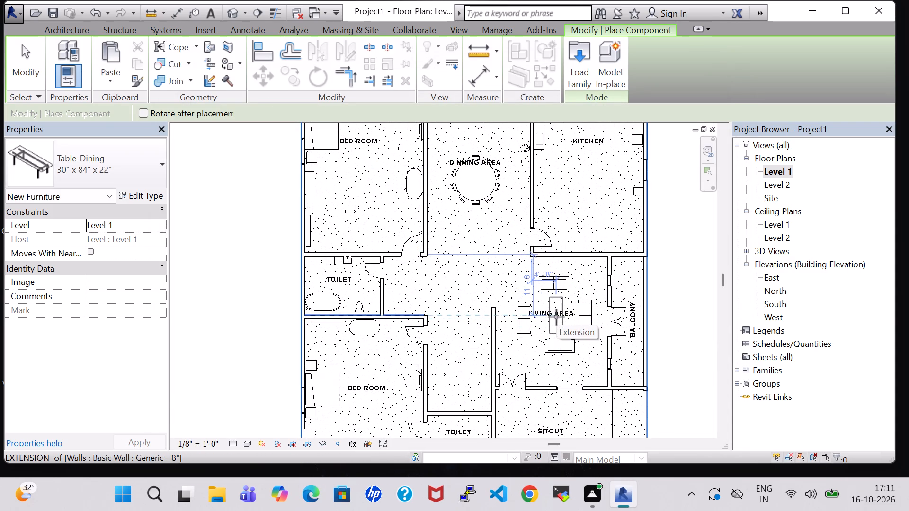
click(556, 317)
key(Escape)
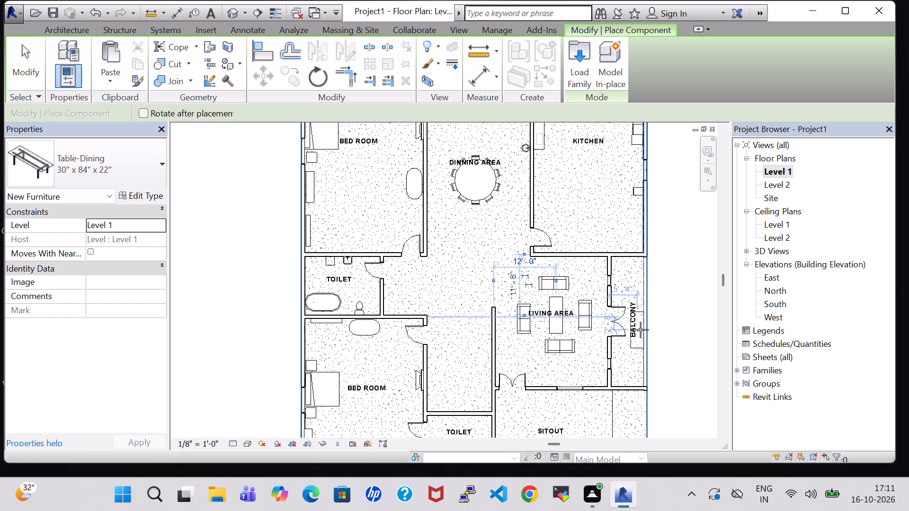
key(Escape)
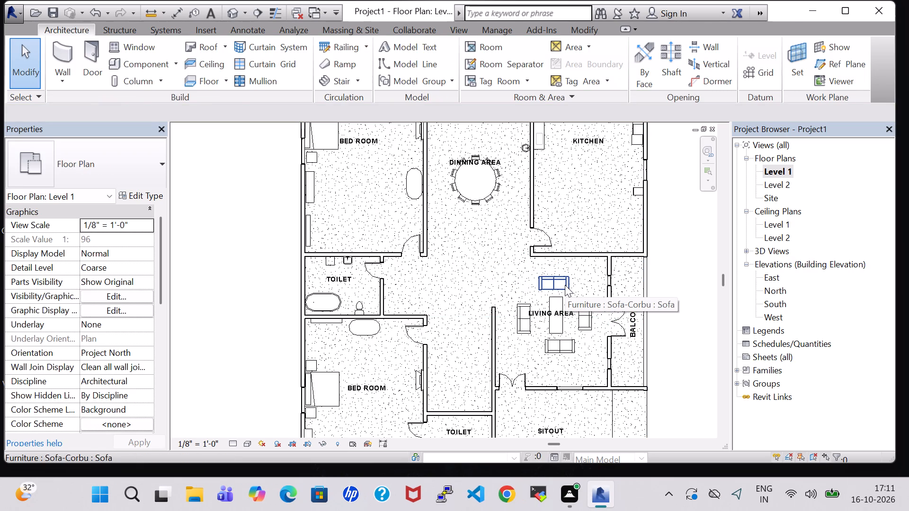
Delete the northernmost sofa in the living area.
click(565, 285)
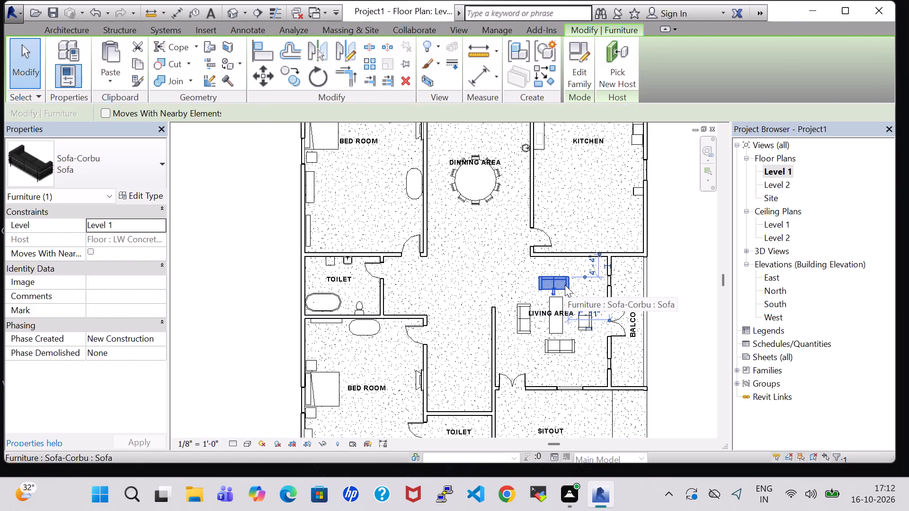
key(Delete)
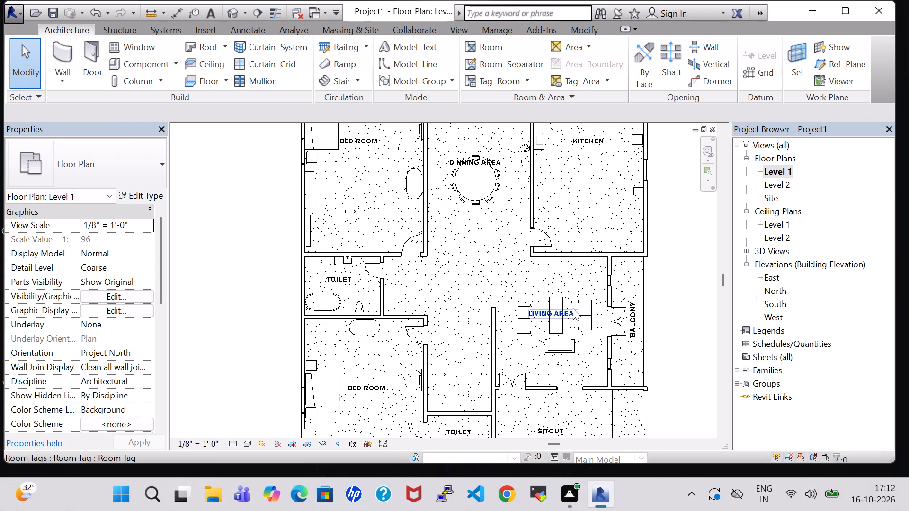
Rotate the living-area table 90 degrees so its long side runs east-west.
click(563, 297)
key(space)
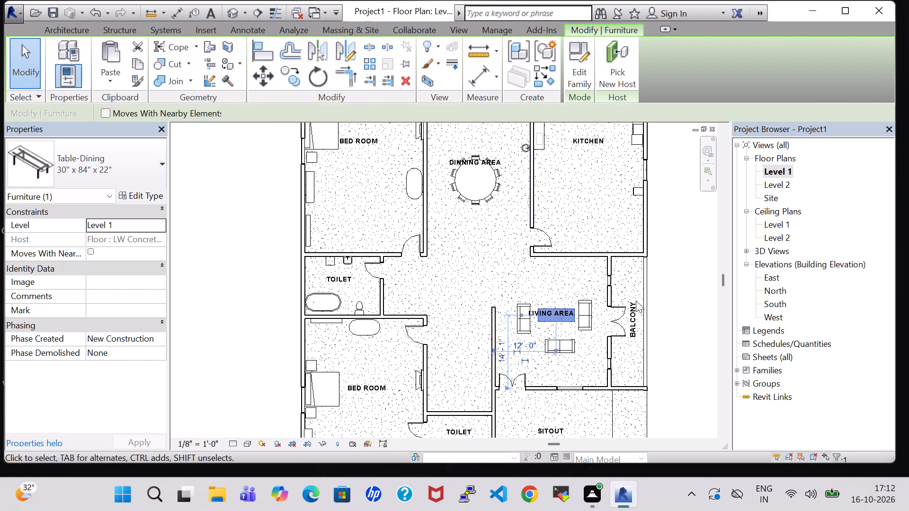
click(664, 296)
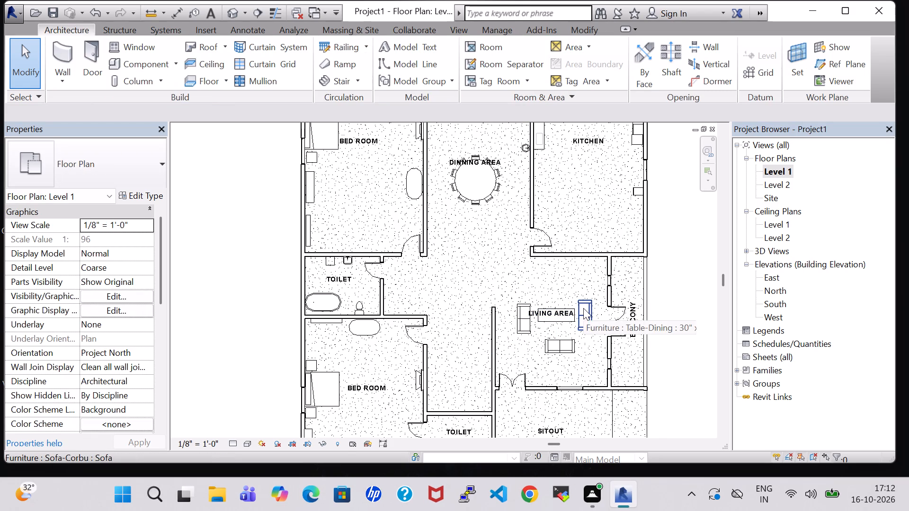
Nudge the south sofa of the living area down and slightly east until it sits against the south wall in front of the window.
click(575, 342)
key(Left)
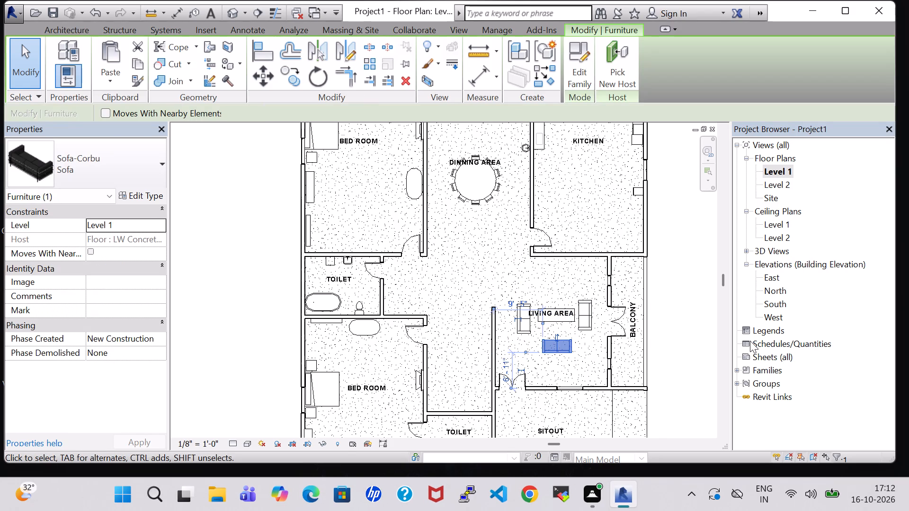
click(697, 338)
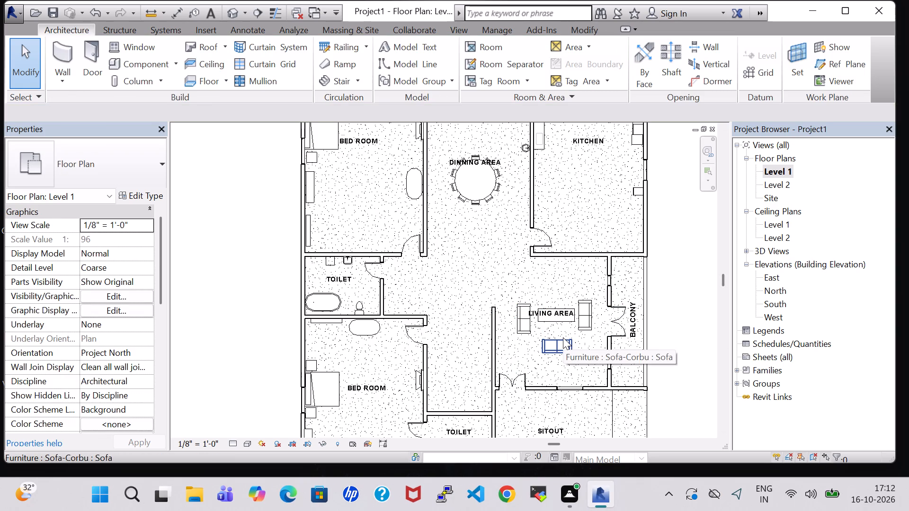
key(Down)
key(Down)
key(Down)
key(Down)
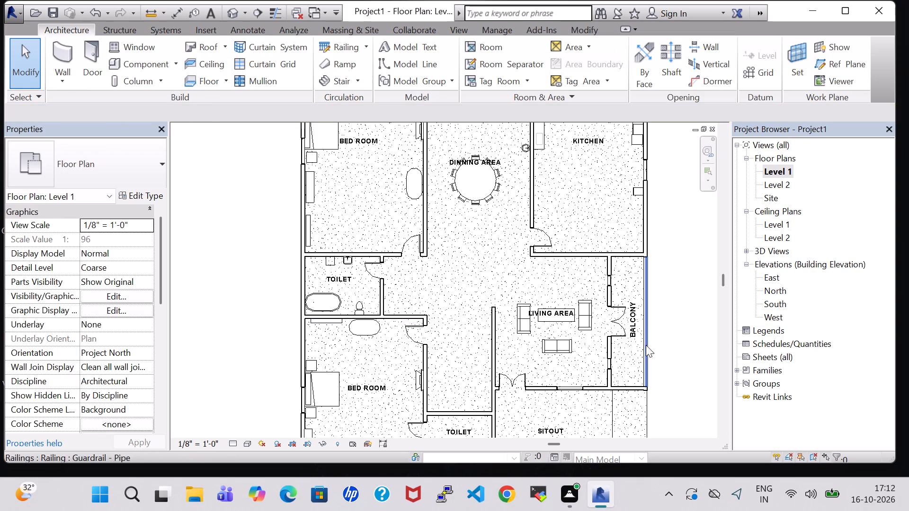
click(664, 350)
scroll(664, 350, up, 3)
click(492, 345)
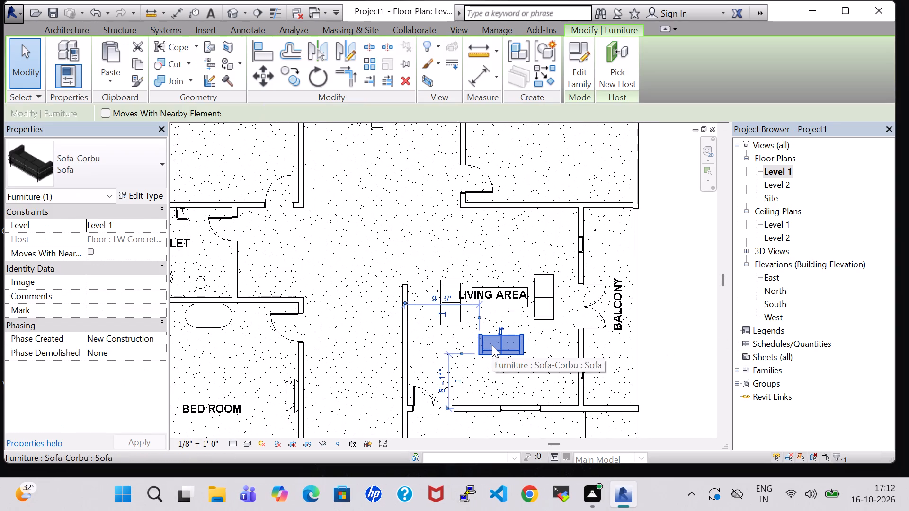
key(Down)
key(Down)
key(Down)
key(Down)
key(Down)
key(Down)
key(Down)
key(Down)
key(Down)
key(Down)
key(Down)
key(Down)
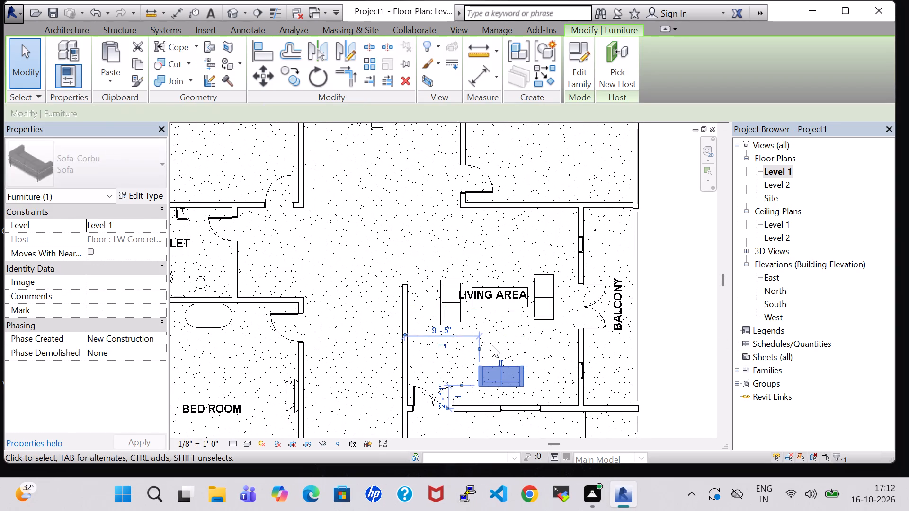
key(Down)
key(Right)
key(Right)
key(Right)
key(Right)
key(Down)
key(Down)
key(Down)
key(Down)
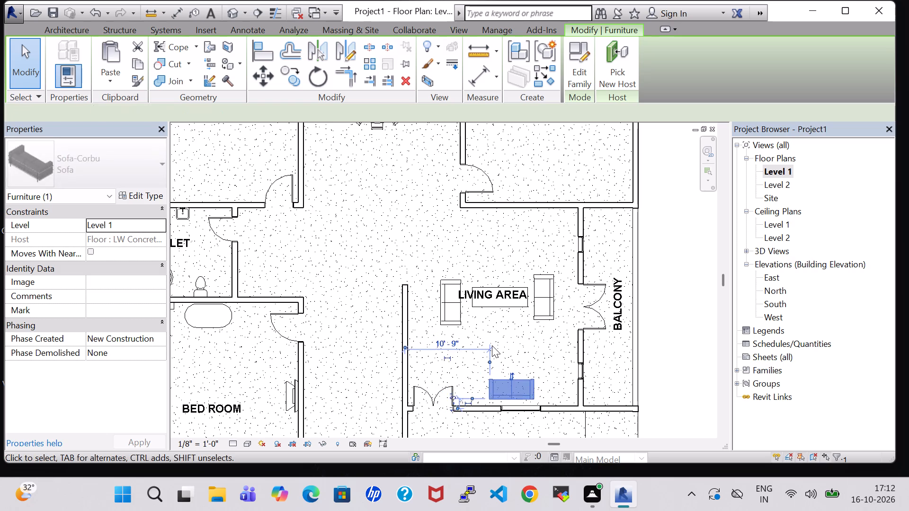
key(Down)
key(Right)
key(Right)
key(Down)
key(Right)
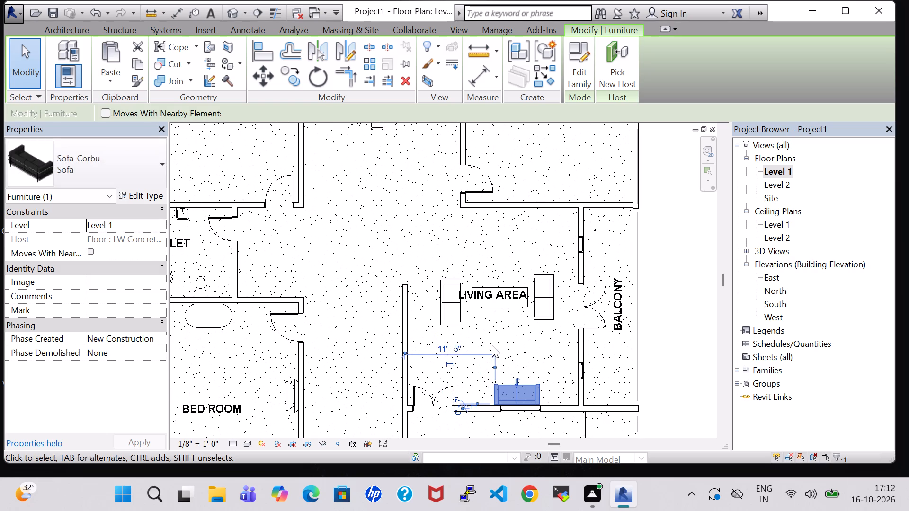
Move the living area's east and west sofas south to face each other beside the south sofa, the west one about 7' 0" from the partition wall.
click(537, 302)
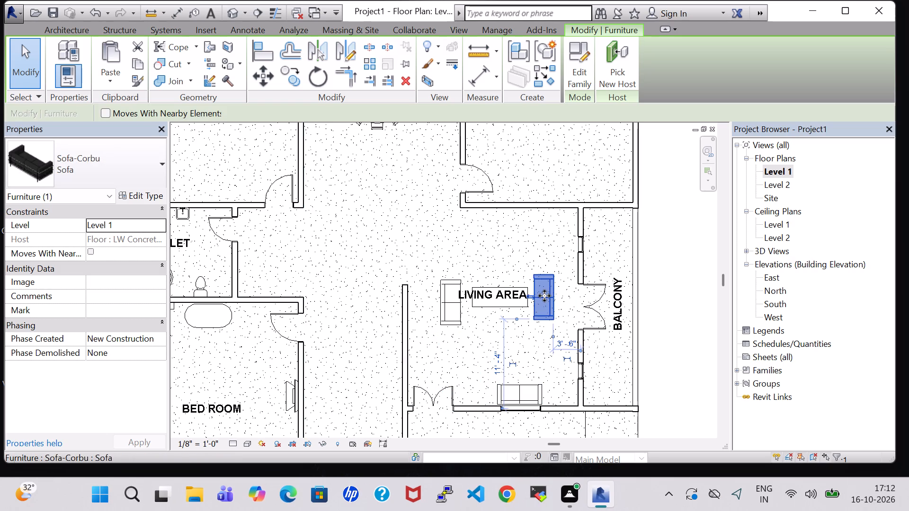
drag(544, 296, 562, 354)
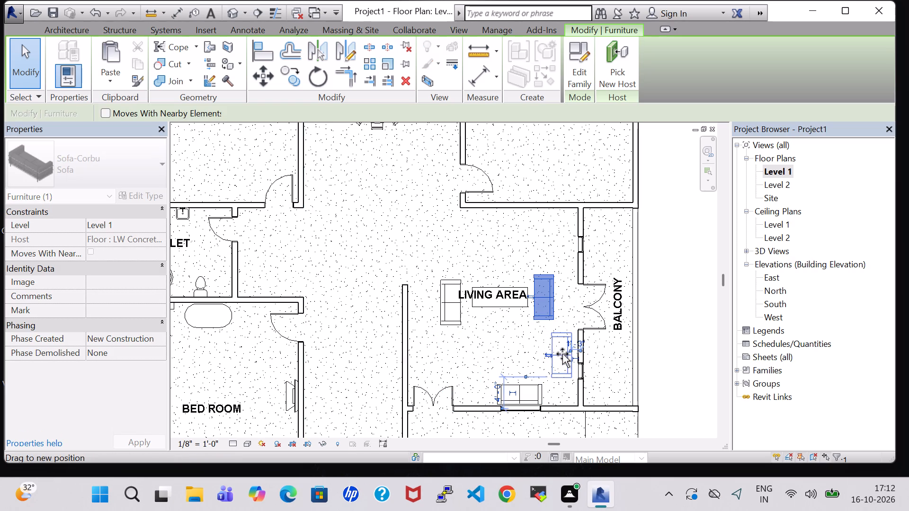
drag(562, 354, 561, 358)
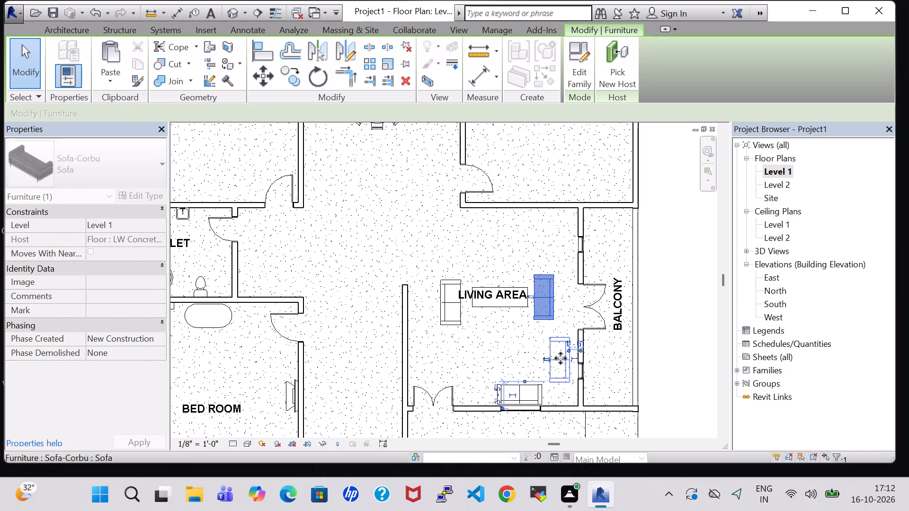
click(445, 297)
drag(452, 297, 469, 335)
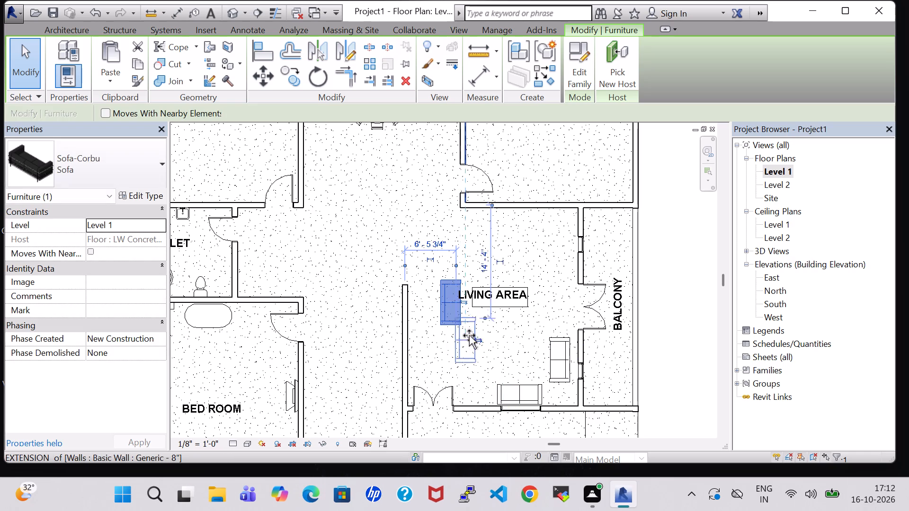
drag(469, 335, 474, 349)
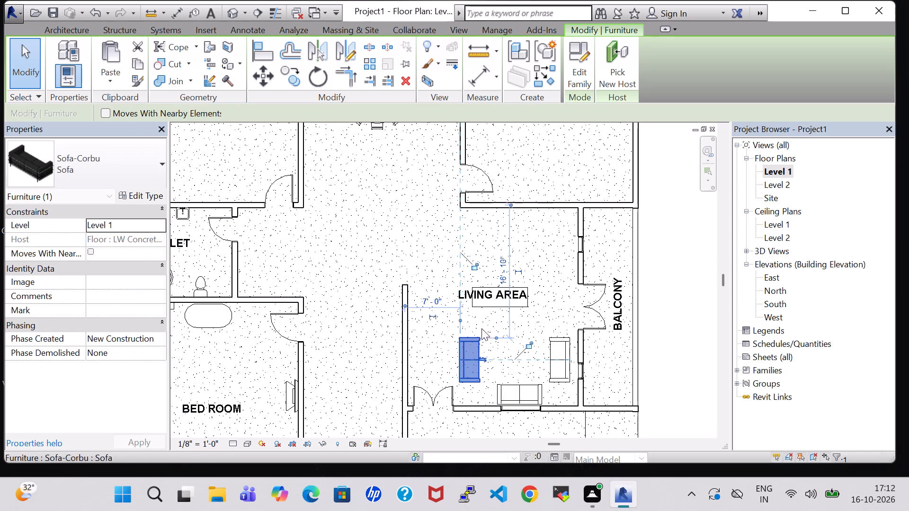
Move the 30" x 84" dining table south between the two facing sofas, centred about 13' 9" from the west partition wall.
click(517, 309)
drag(508, 302, 512, 334)
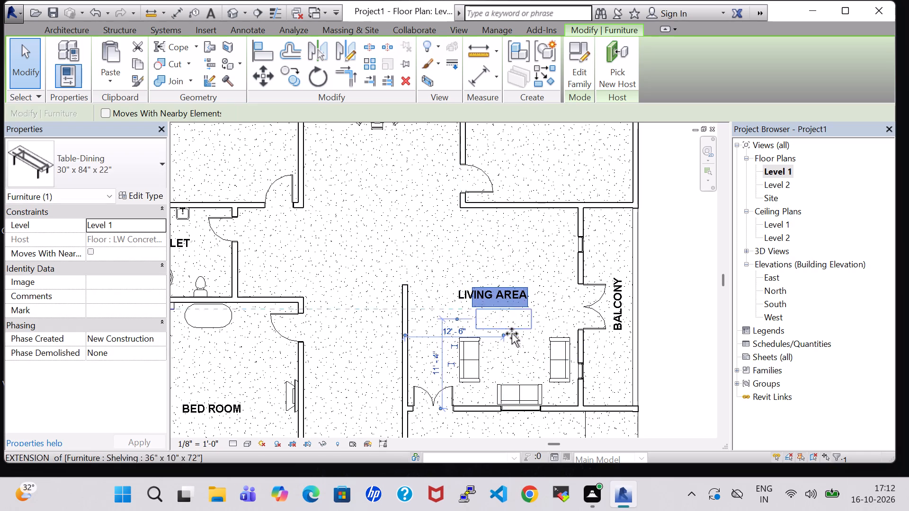
drag(512, 334, 522, 359)
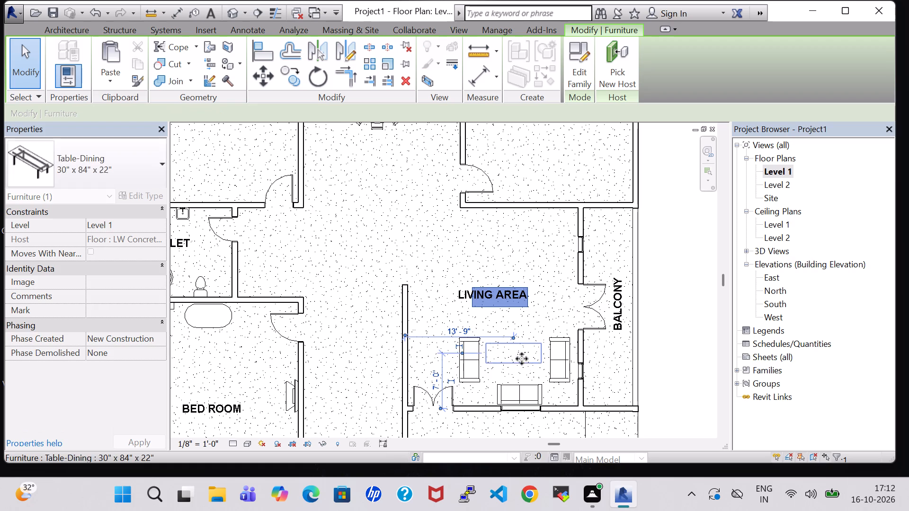
click(665, 321)
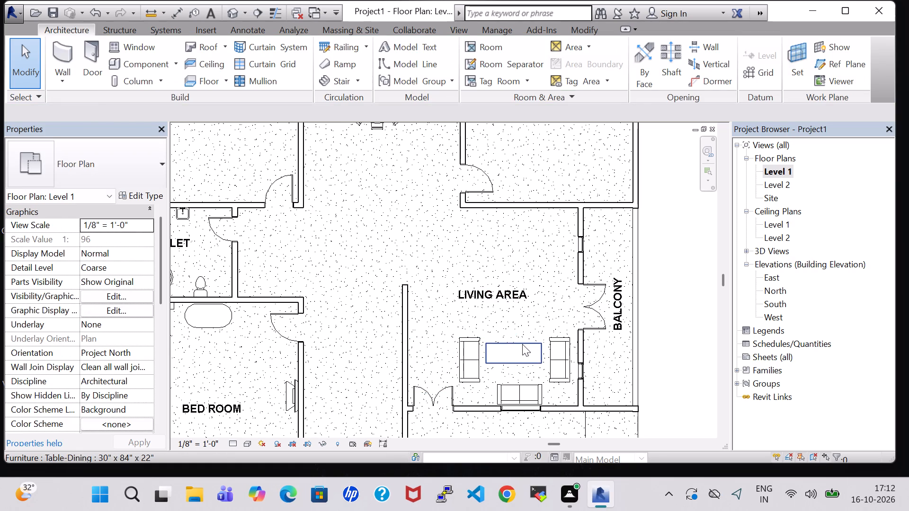
click(522, 344)
key(Down)
key(Down)
key(Down)
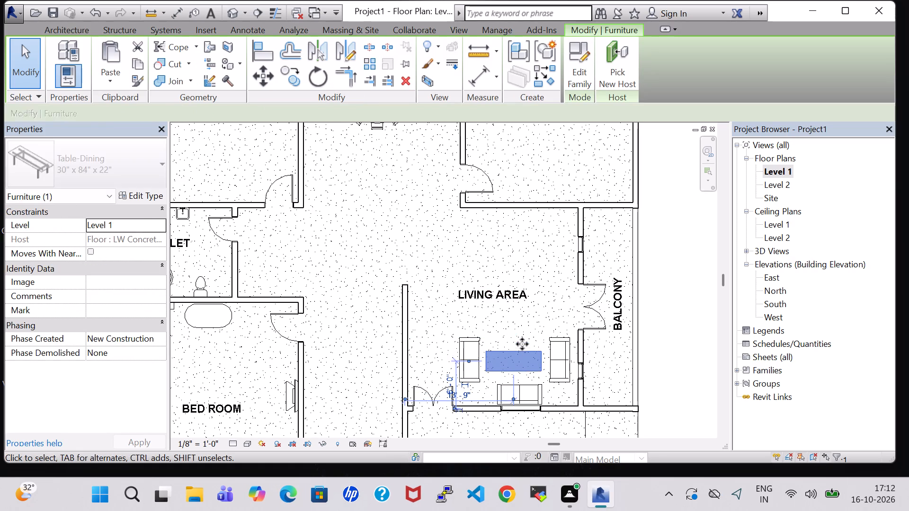
key(Down)
click(659, 343)
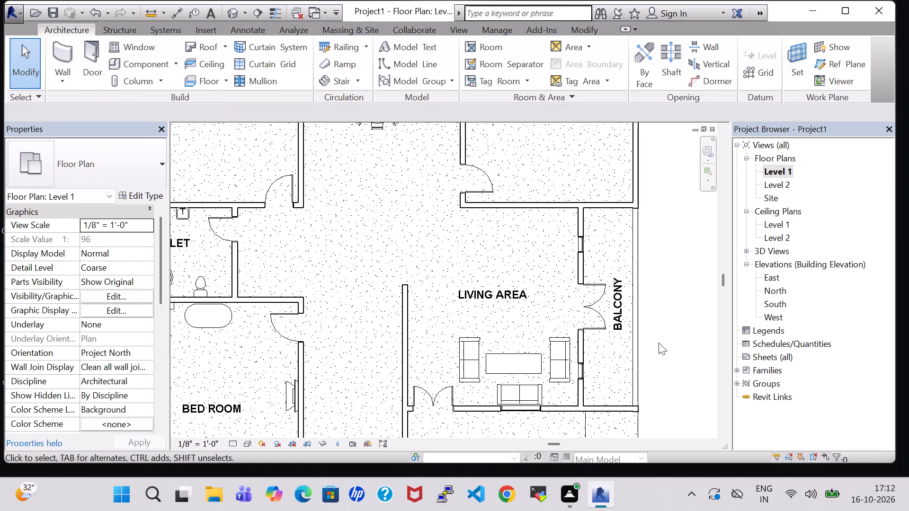
Load the Table-Round family and place a 36" Diameter table in the living area's southeast corner, between the east and south sofas.
click(145, 57)
click(579, 85)
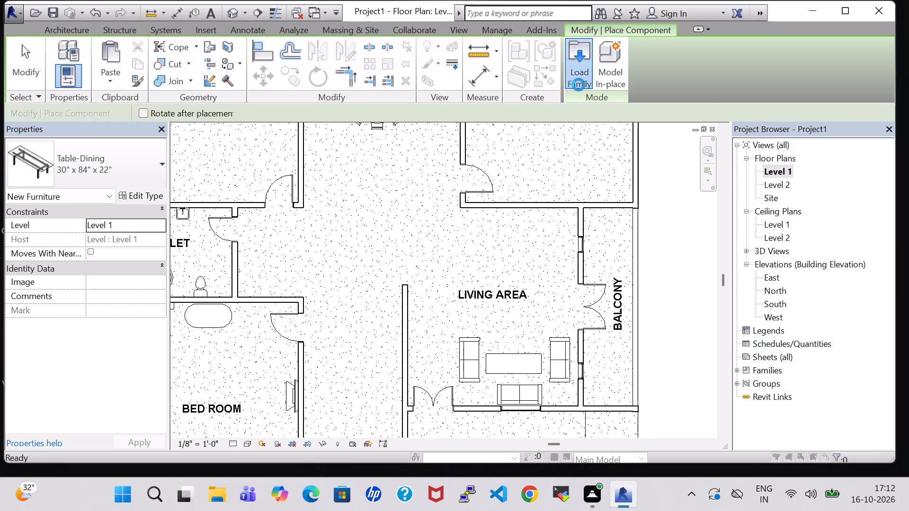
scroll(530, 193, down, 1)
double_click(530, 193)
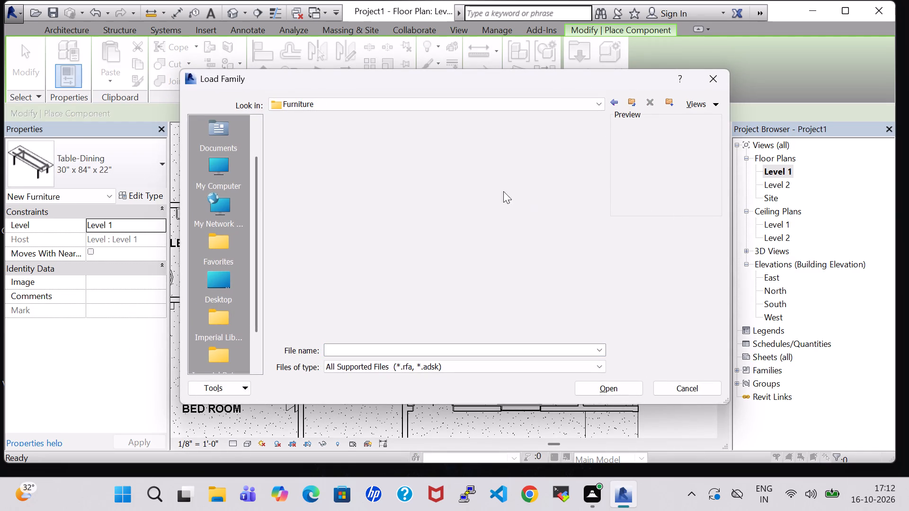
double_click(463, 167)
scroll(307, 256, down, 3)
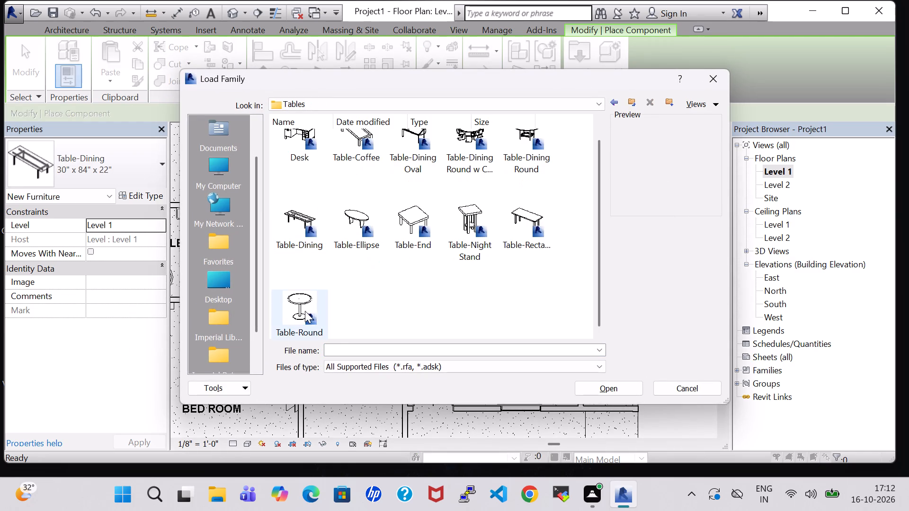
click(305, 311)
click(633, 388)
scroll(579, 388, up, 4)
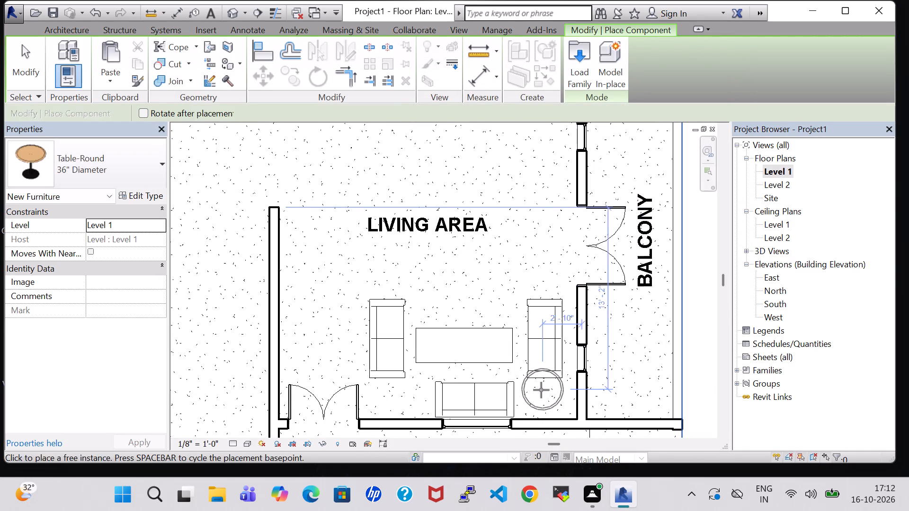
click(542, 400)
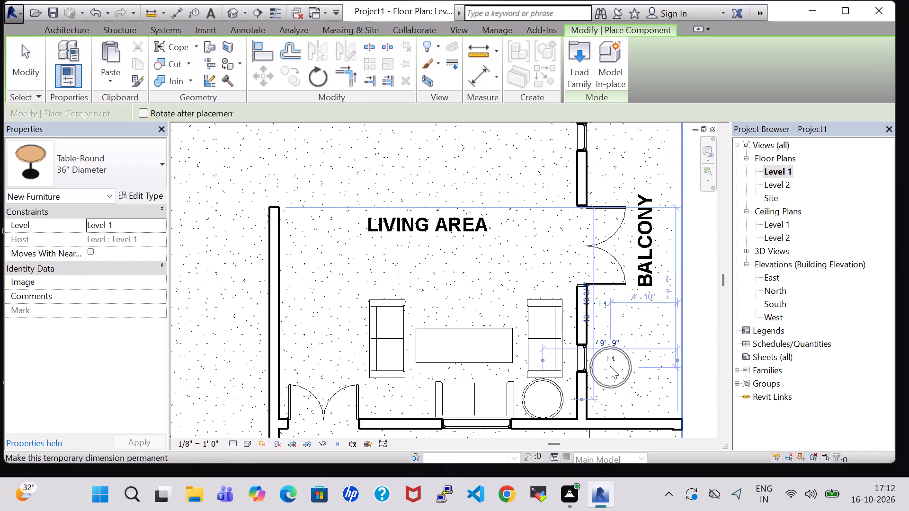
key(Escape)
key(Escape)
Nudge the east sofa north to about 3' 11" from the south wall, and the corner round table slightly north.
click(556, 303)
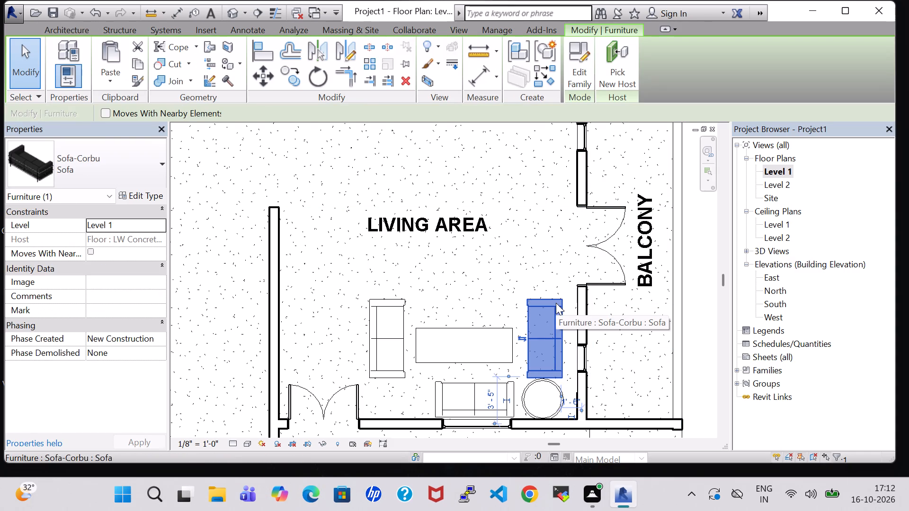
key(Up)
key(Up)
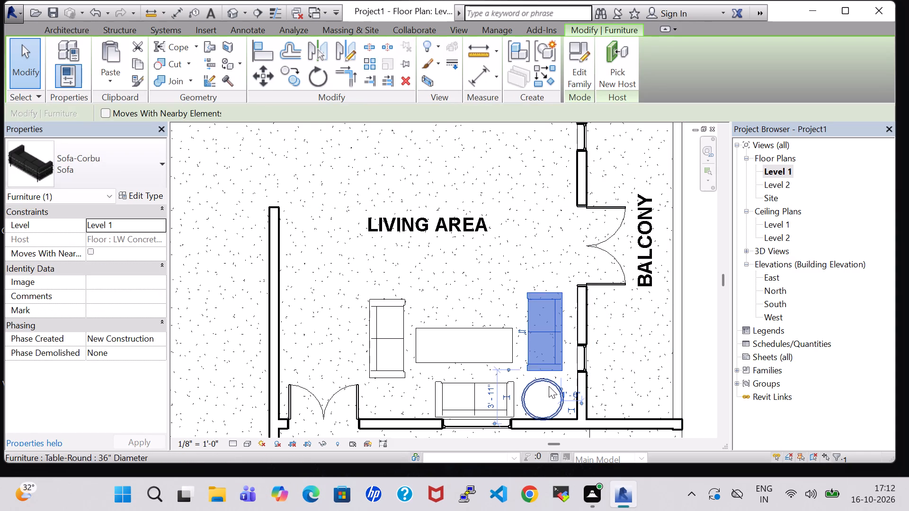
click(549, 386)
key(Up)
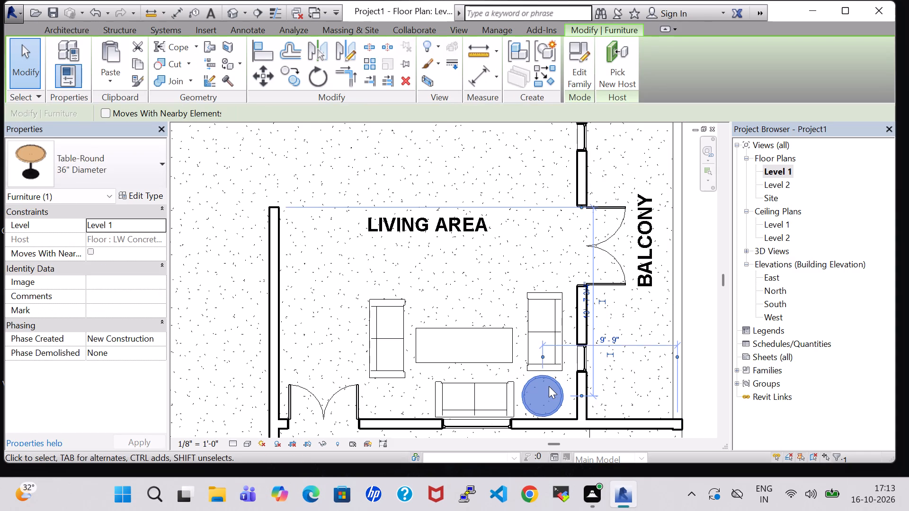
Place a second 36" Diameter Table-Round west of the south sofa, about 13' 6" from the living area's east wall.
click(74, 26)
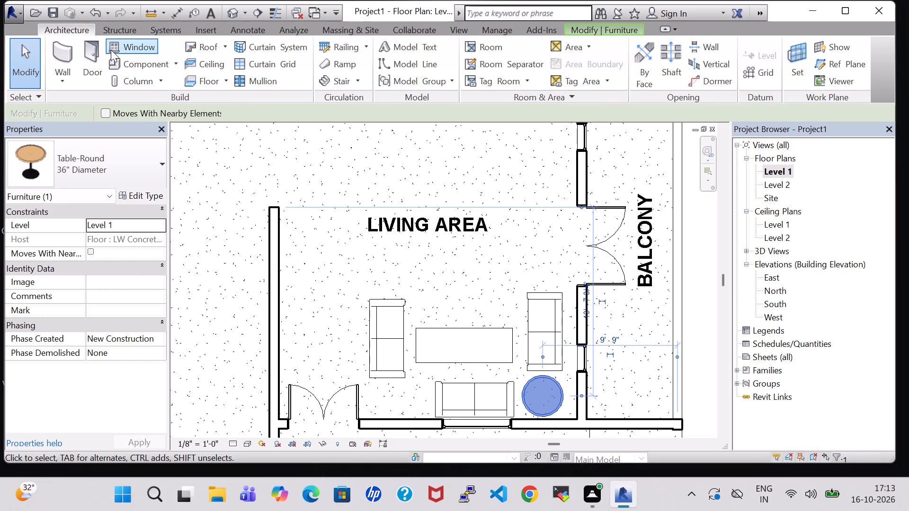
click(139, 65)
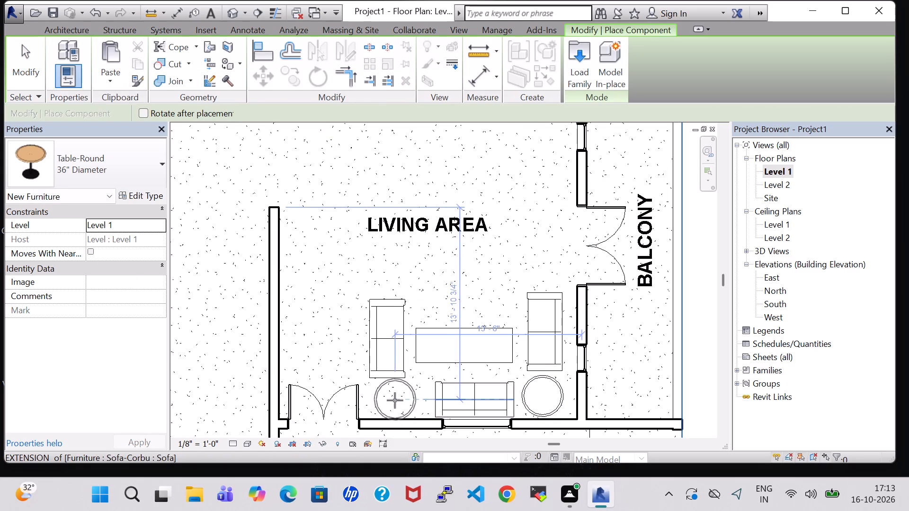
click(395, 400)
key(Escape)
key(Escape)
Nudge the west sofa north, clear of the round table, to about 4' 6" from the partition wall's north end.
click(385, 304)
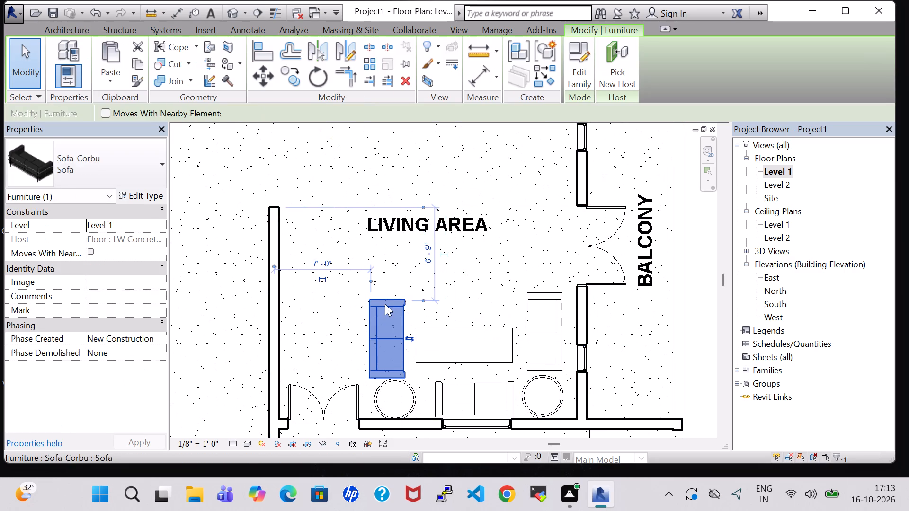
key(Up)
key(Up)
key(Up)
key(Up)
key(Up)
key(Up)
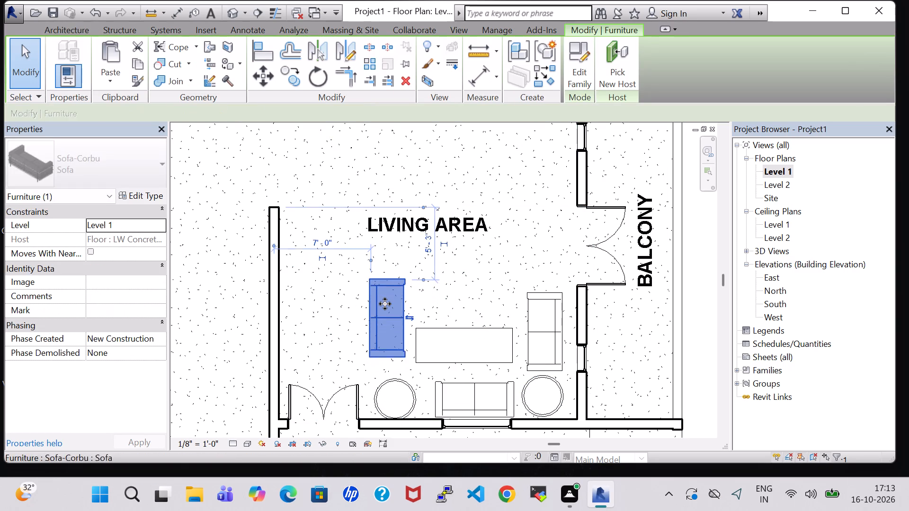
key(Up)
key(Up)
key(Up)
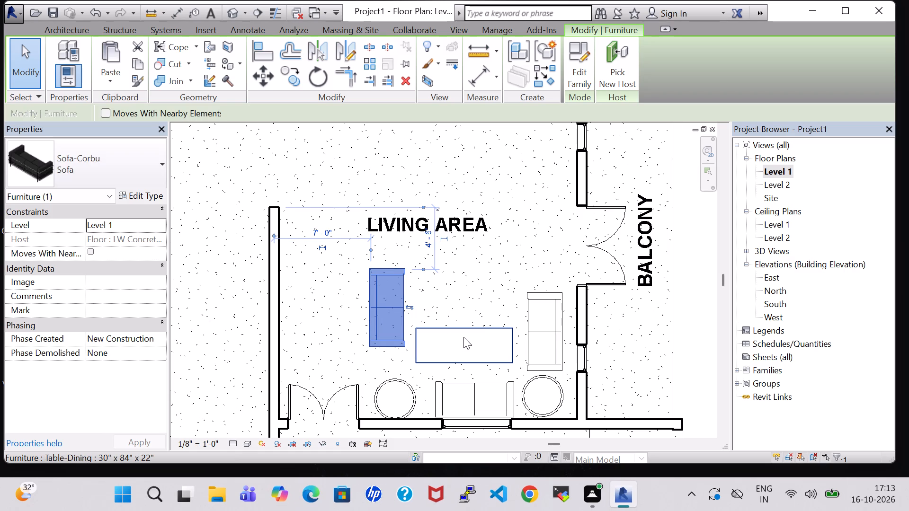
Nudge the rectangular table north to leave more space in front of the south sofa.
click(466, 334)
key(Up)
key(Up)
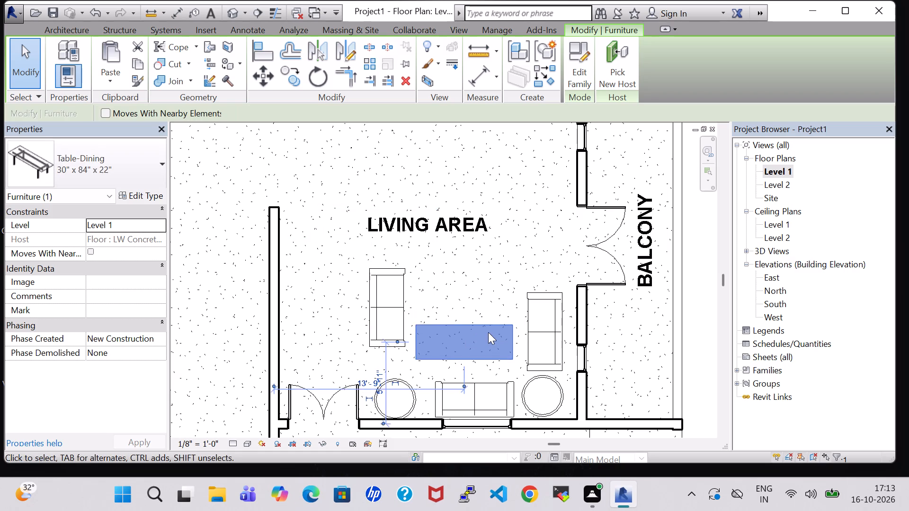
key(Up)
key(Up)
key(Up)
key(Up)
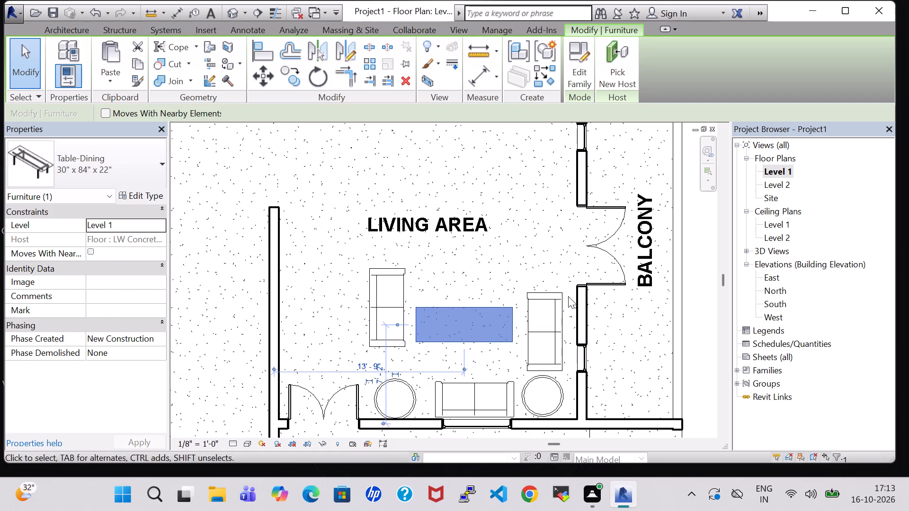
Nudge the east sofa north to about 5' 5" from the south wall, alongside the rectangular table.
click(545, 292)
key(Up)
key(Up)
key(Up)
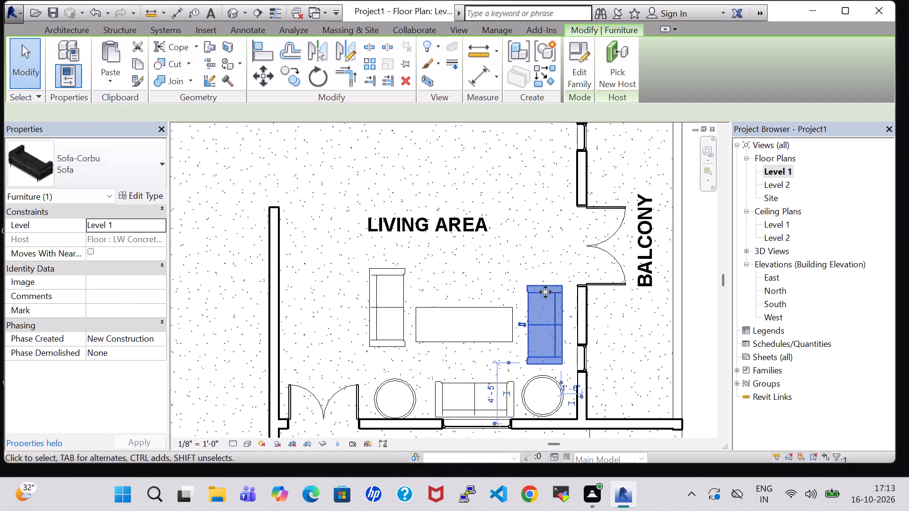
key(Up)
key(Up)
key(Up)
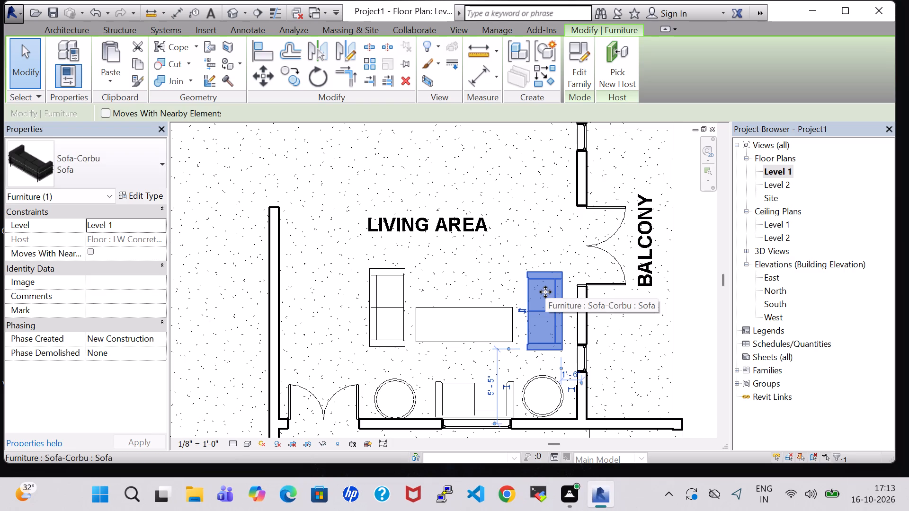
Nudge the western round table slightly north to line up with the eastern one.
click(395, 375)
key(Up)
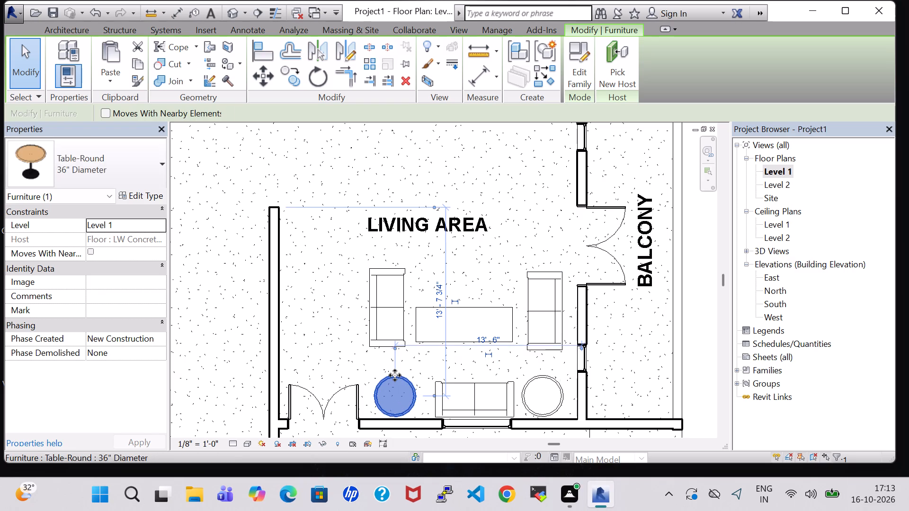
Nudge the west sofa south to about 5' 3" from the partition's north end and the east sofa to about 5' 2" from the south wall.
click(399, 281)
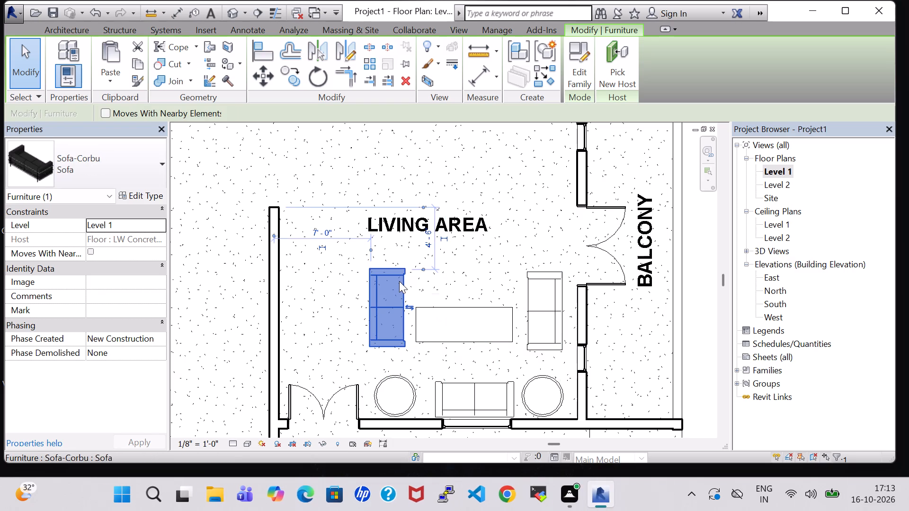
key(Down)
key(Down)
key(Down)
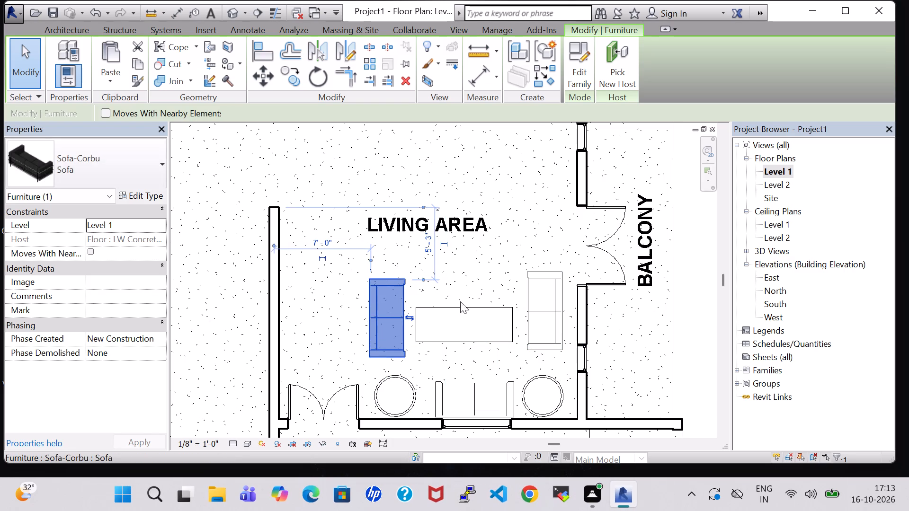
click(557, 277)
key(Down)
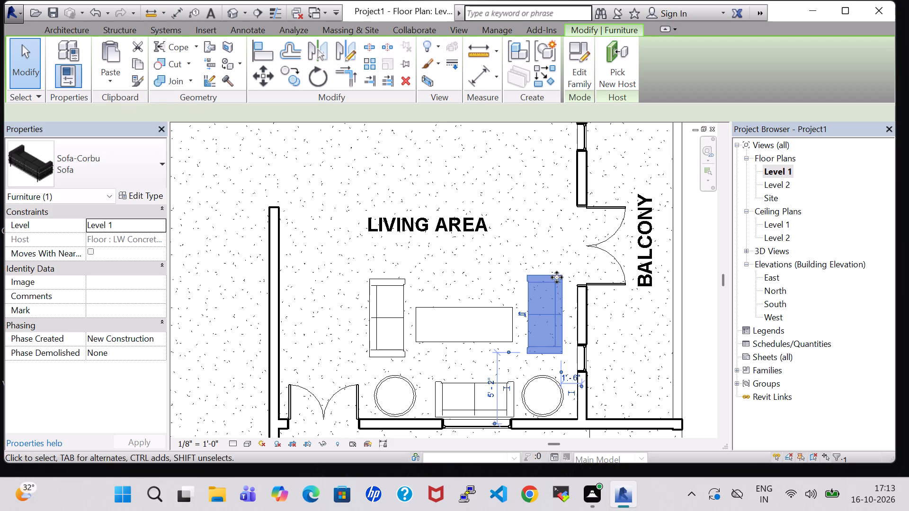
click(690, 316)
Look through the loaded component types for another piece of living-area furniture.
scroll(687, 317, down, 2)
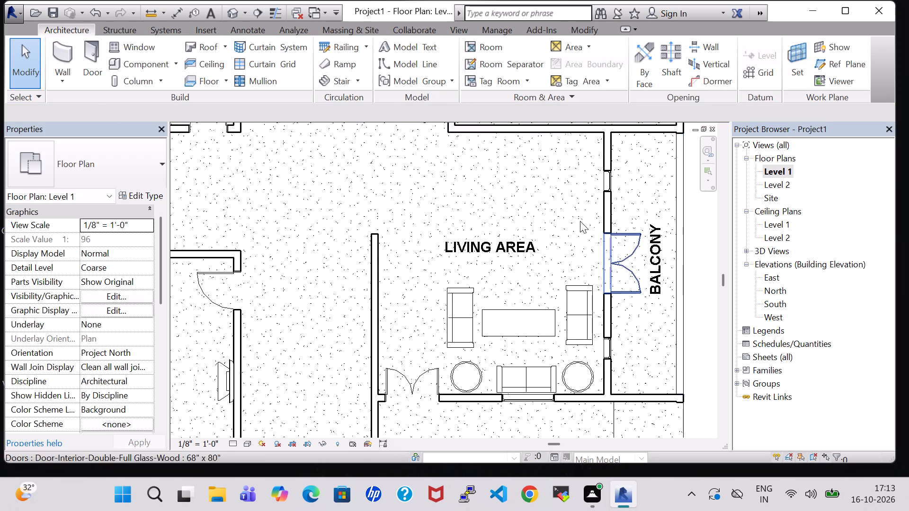
middle_drag(546, 201, 516, 241)
click(132, 62)
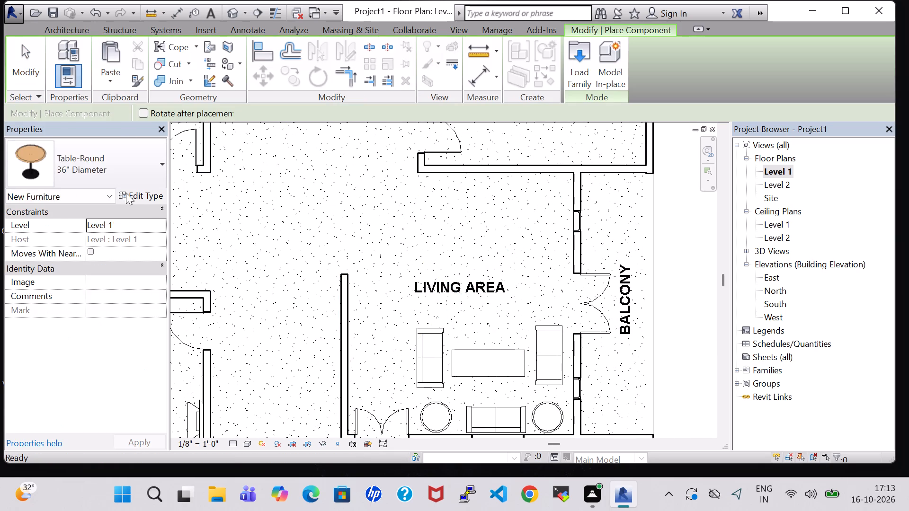
click(130, 175)
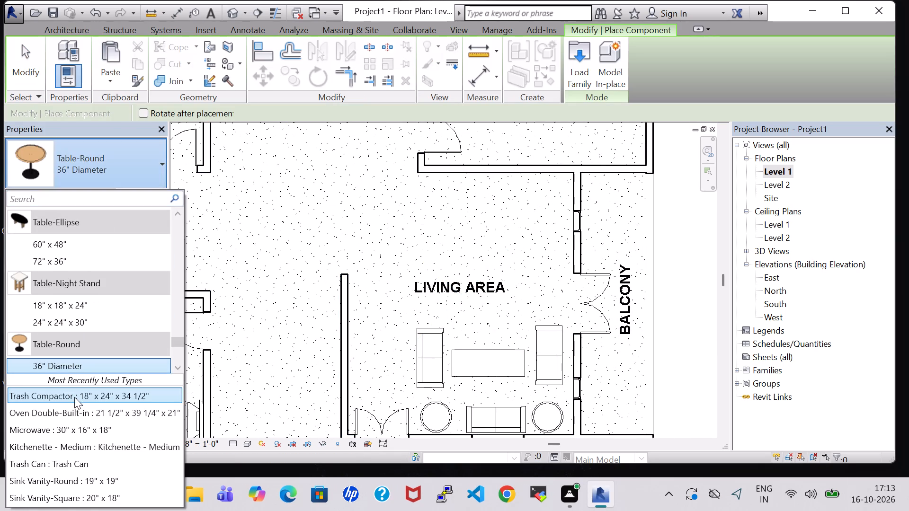
scroll(90, 322, up, 8)
scroll(90, 322, down, 3)
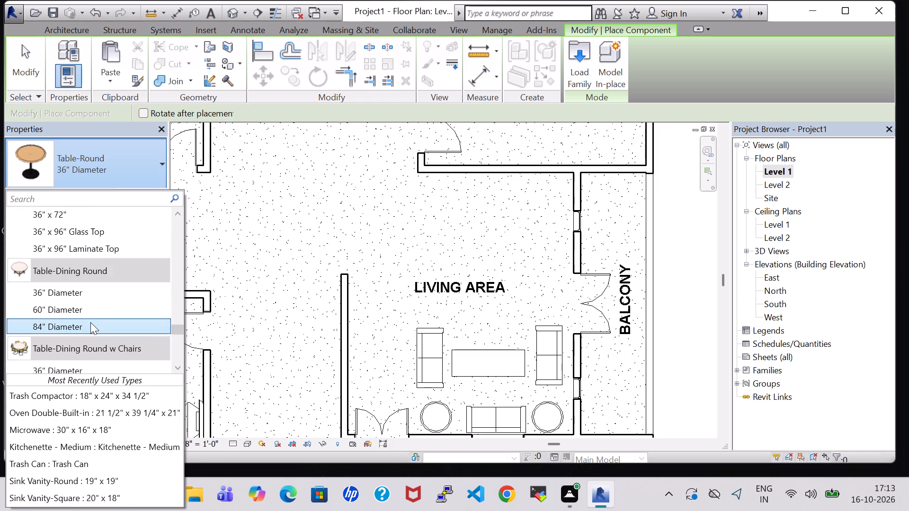
scroll(90, 322, down, 18)
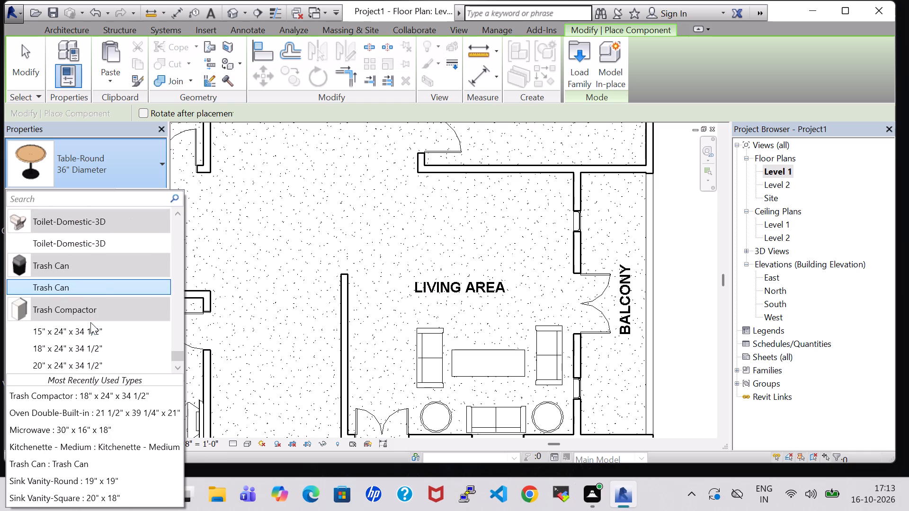
scroll(90, 322, down, 1)
scroll(90, 322, up, 20)
scroll(90, 322, up, 13)
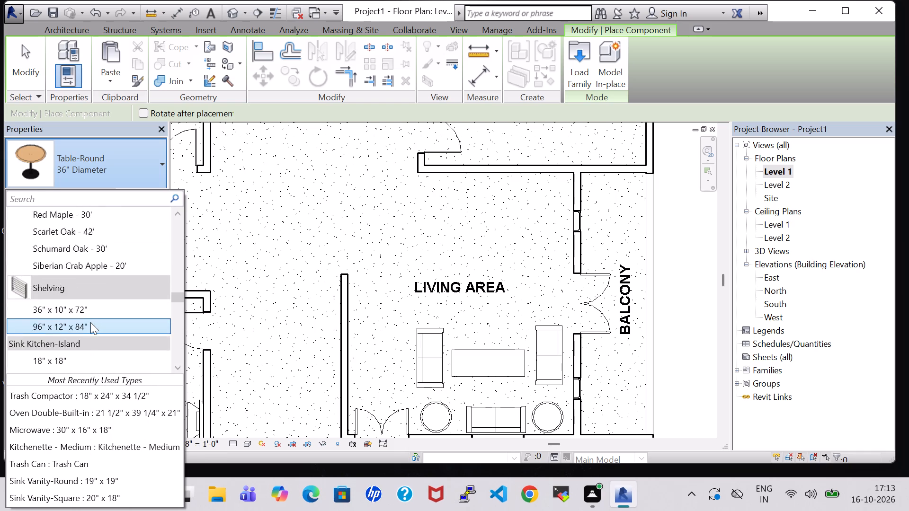
scroll(90, 322, up, 15)
scroll(90, 322, up, 8)
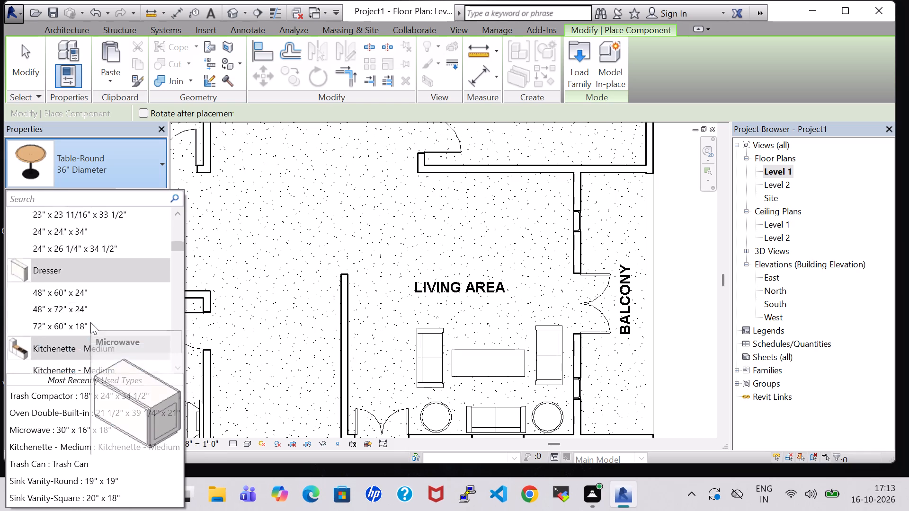
scroll(90, 322, up, 16)
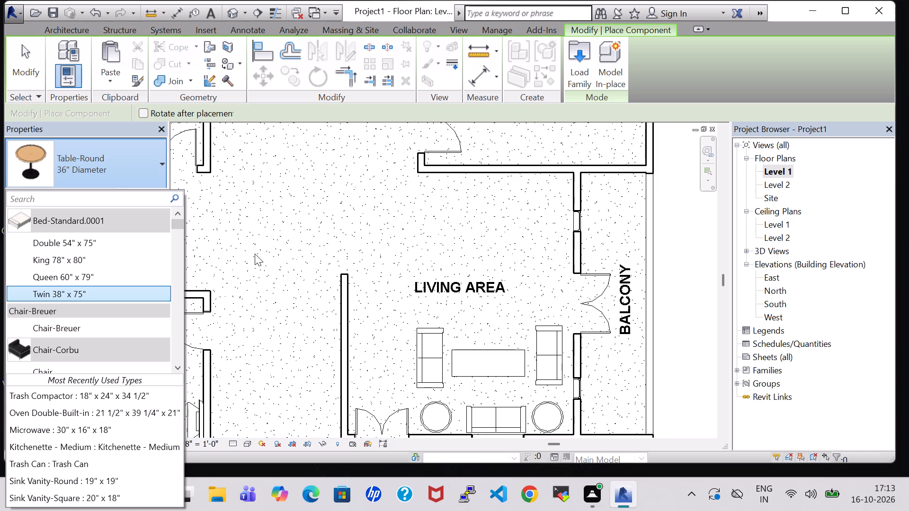
key(Escape)
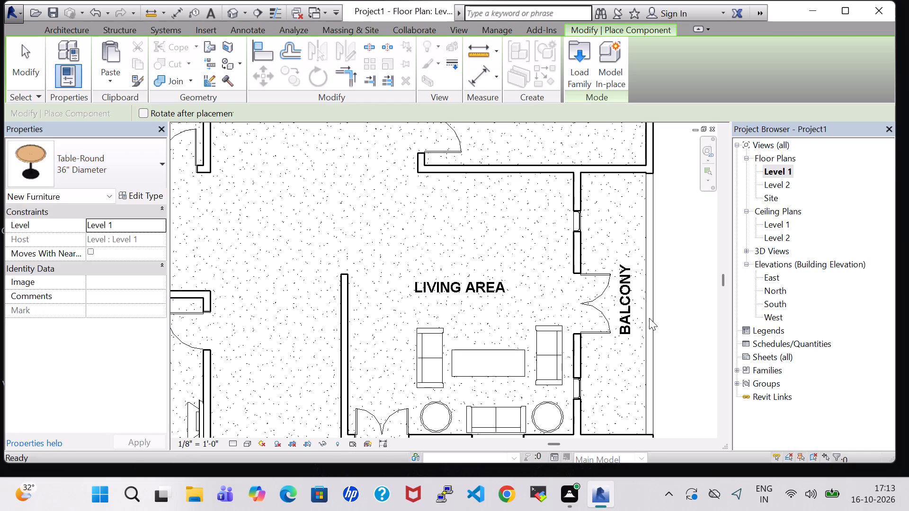
key(Escape)
Load the Sofa-Pensi family from the Seating folder of the US Imperial Furniture library.
scroll(667, 303, down, 2)
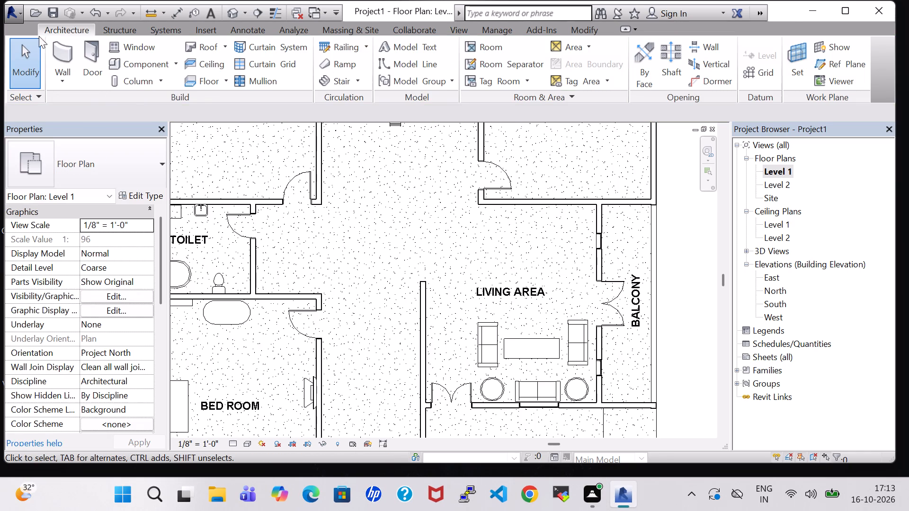
click(122, 62)
click(582, 74)
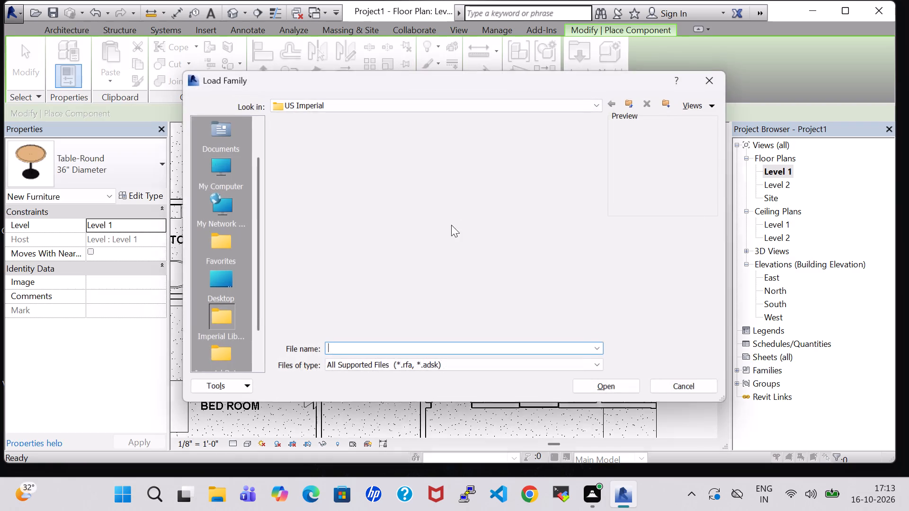
scroll(449, 237, down, 1)
double_click(535, 211)
double_click(357, 144)
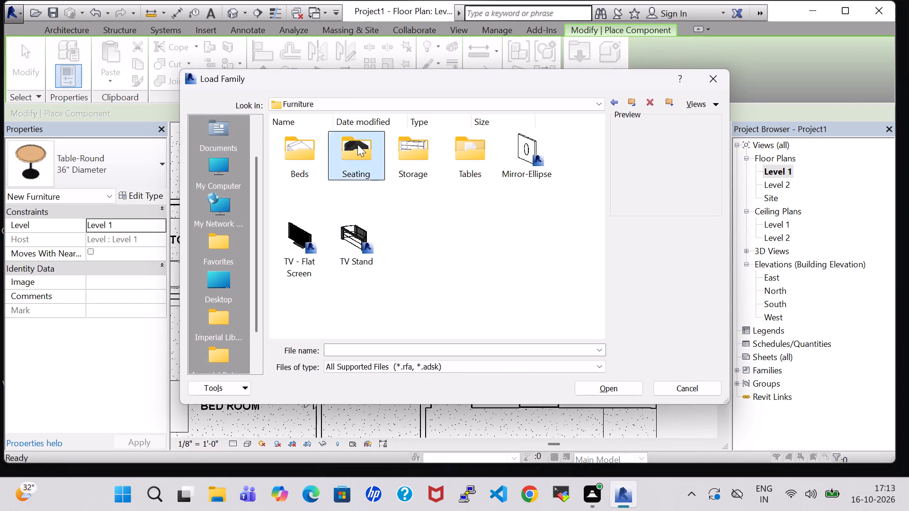
scroll(373, 241, down, 2)
click(450, 302)
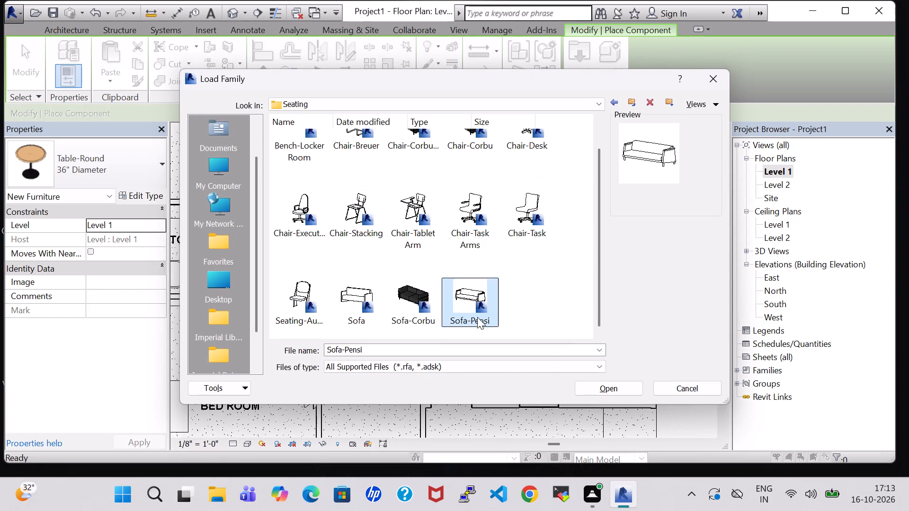
click(611, 392)
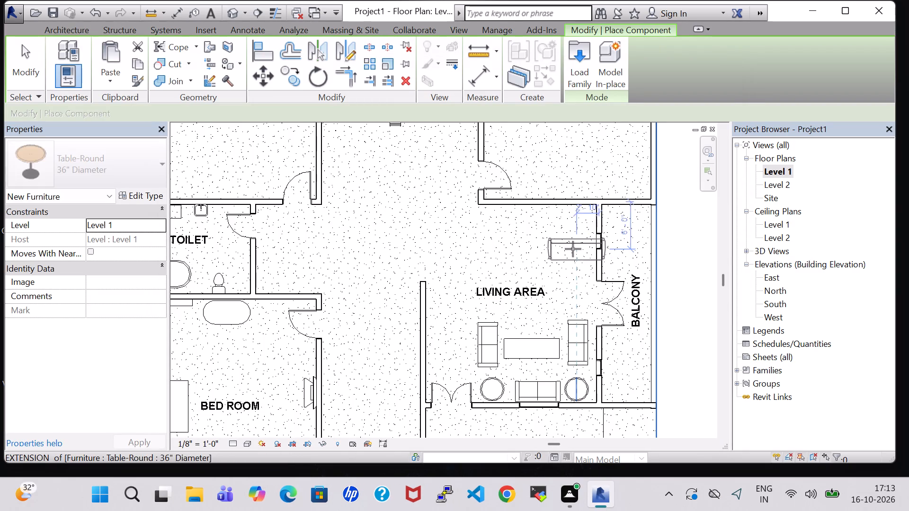
Place the 84" Sofa-Pensi, turned north-south, against the living area's east wall north of the balcony door, centred about 1' 8" from the wall.
key(space)
key(space)
key(space)
scroll(578, 242, up, 2)
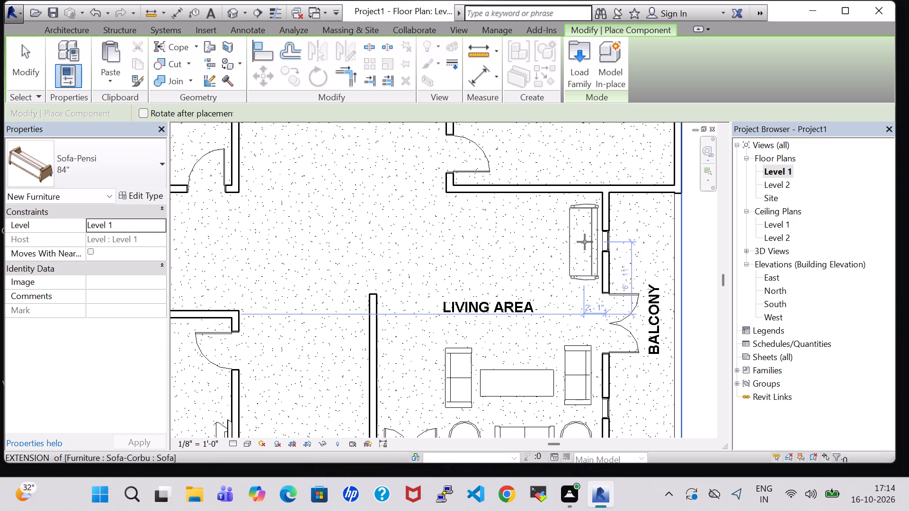
click(588, 241)
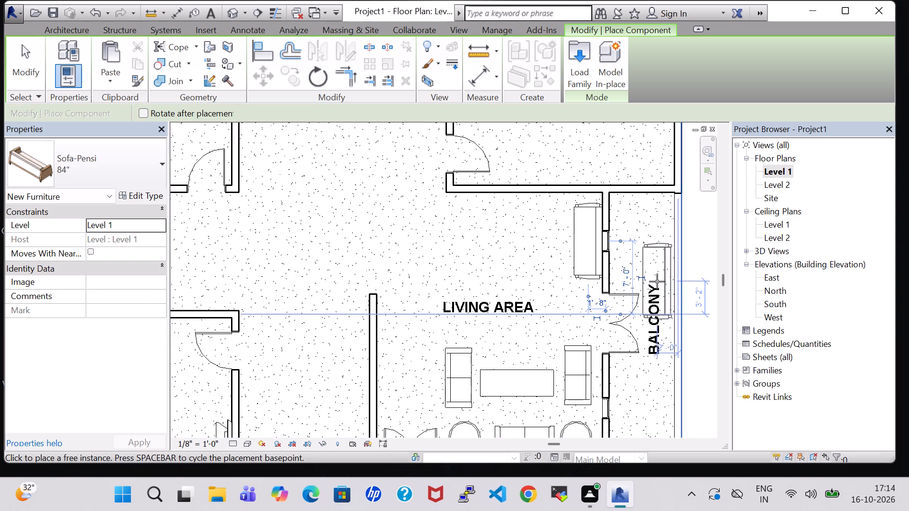
key(Escape)
key(Escape)
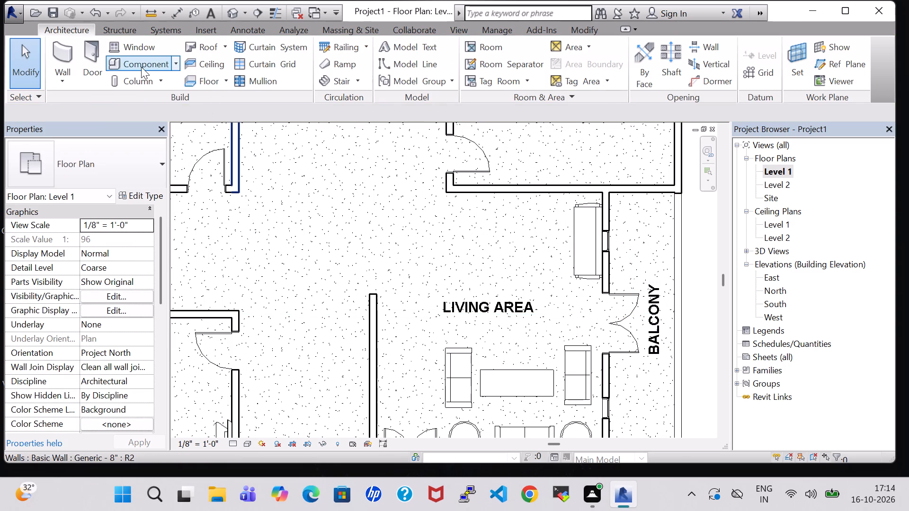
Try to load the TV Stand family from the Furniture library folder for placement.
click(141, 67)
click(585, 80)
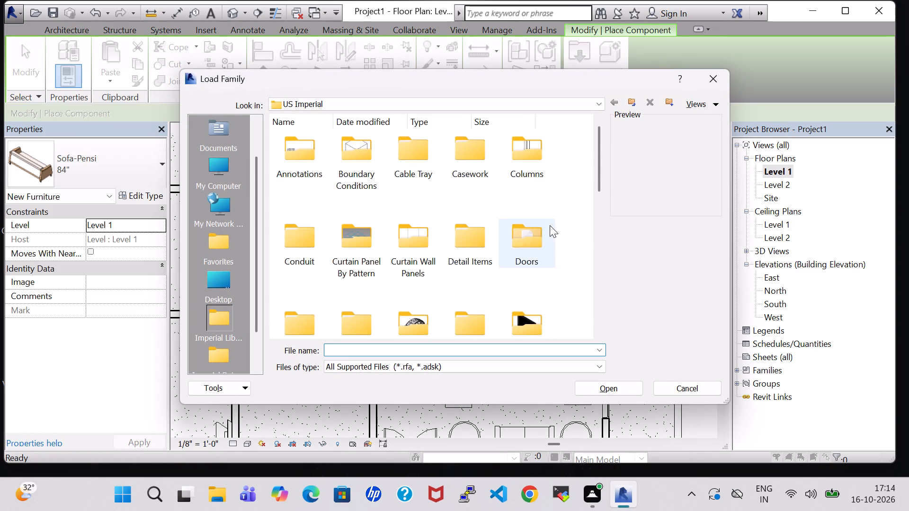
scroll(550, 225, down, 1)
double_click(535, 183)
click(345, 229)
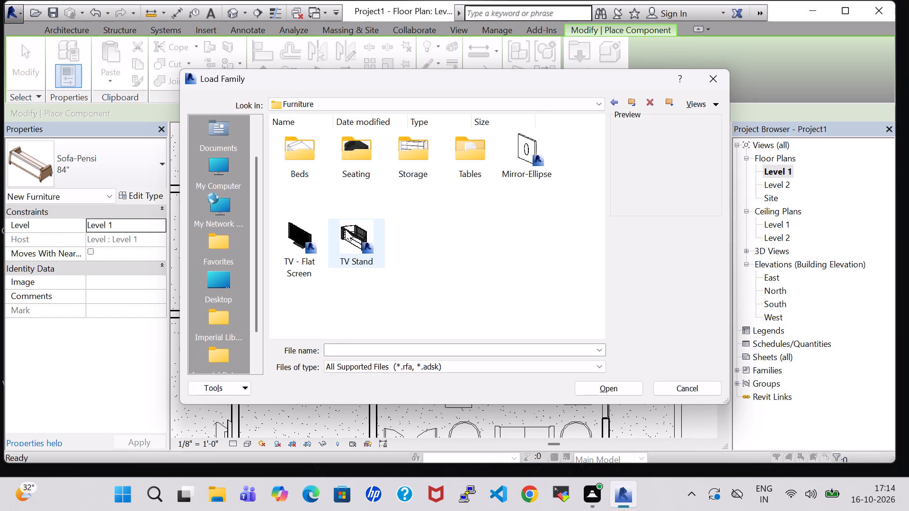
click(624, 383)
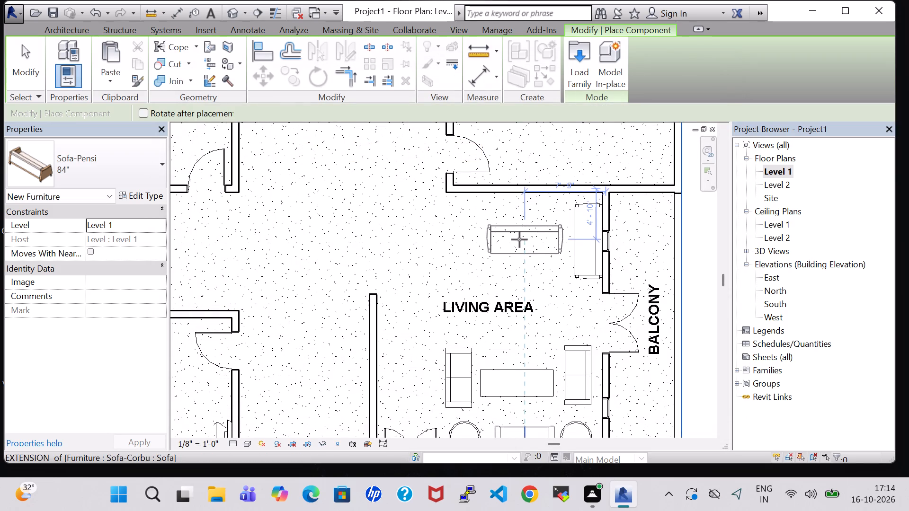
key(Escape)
Copy the bedroom's TV stand and paste it into the living area near the north wall, west of the Sofa-Pensi.
scroll(519, 239, down, 6)
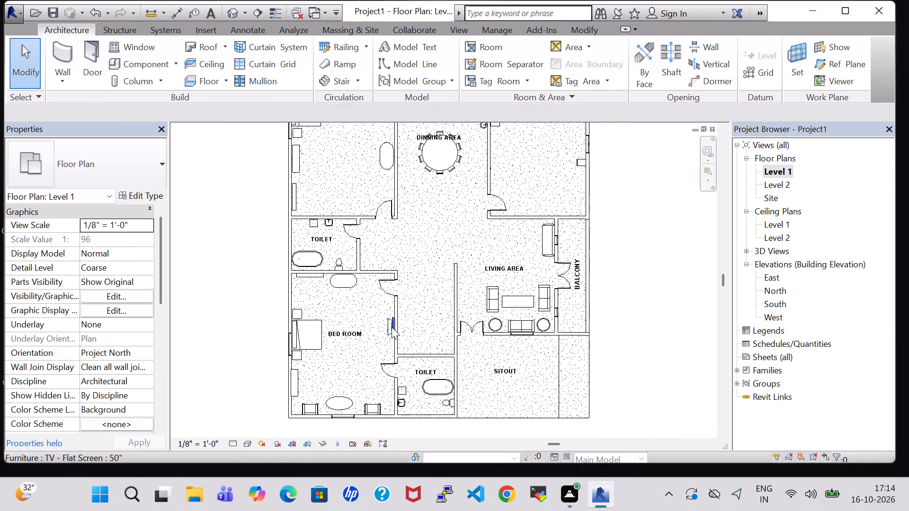
scroll(388, 328, up, 5)
click(386, 328)
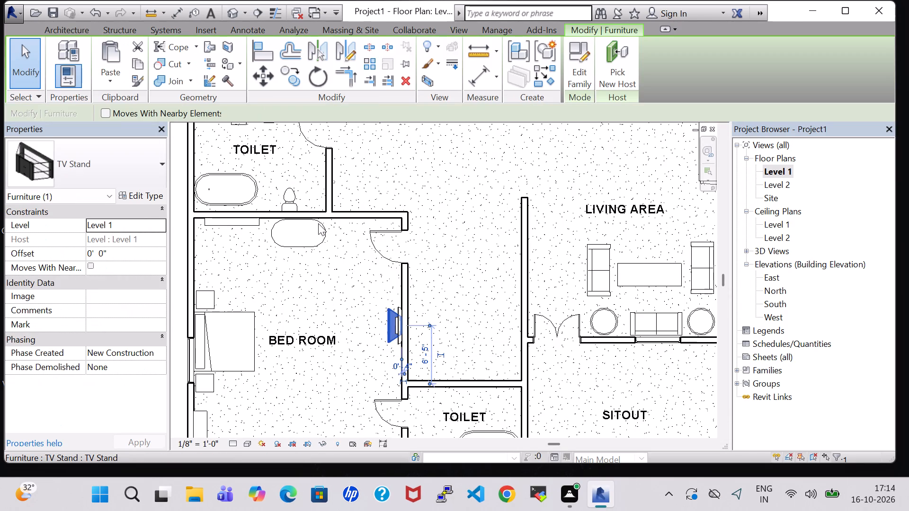
click(138, 65)
click(115, 71)
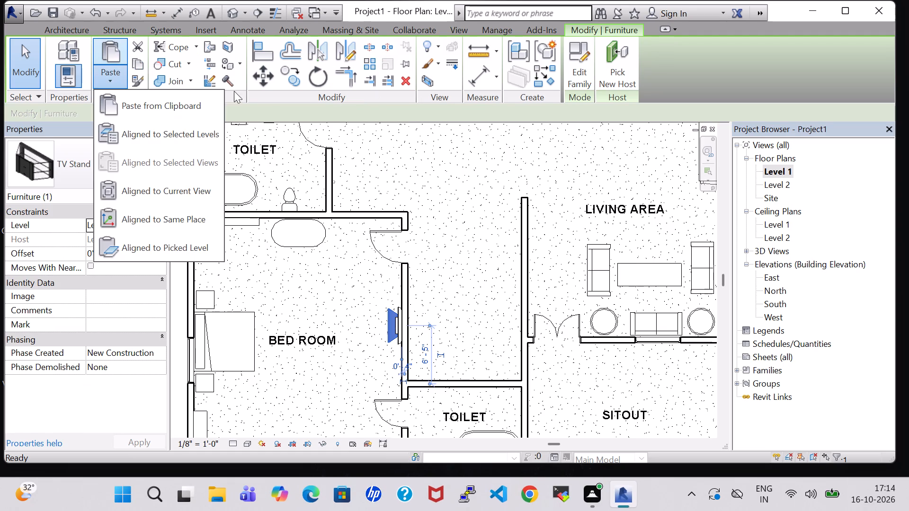
click(182, 93)
scroll(696, 181, up, 4)
middle_drag(652, 201, 616, 357)
scroll(616, 357, down, 1)
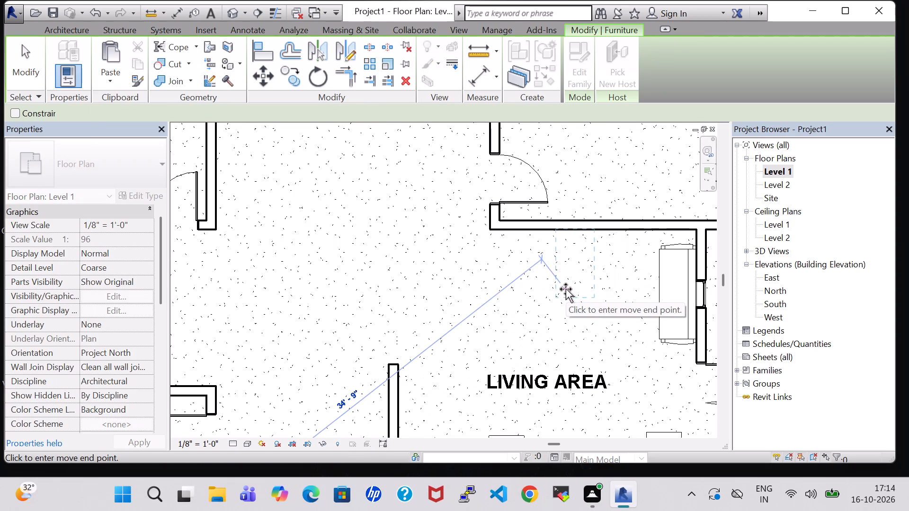
click(566, 289)
key(space)
click(630, 86)
Rotate the pasted TV stand so its wide side faces south and nudge it north against the living area's north wall.
key(space)
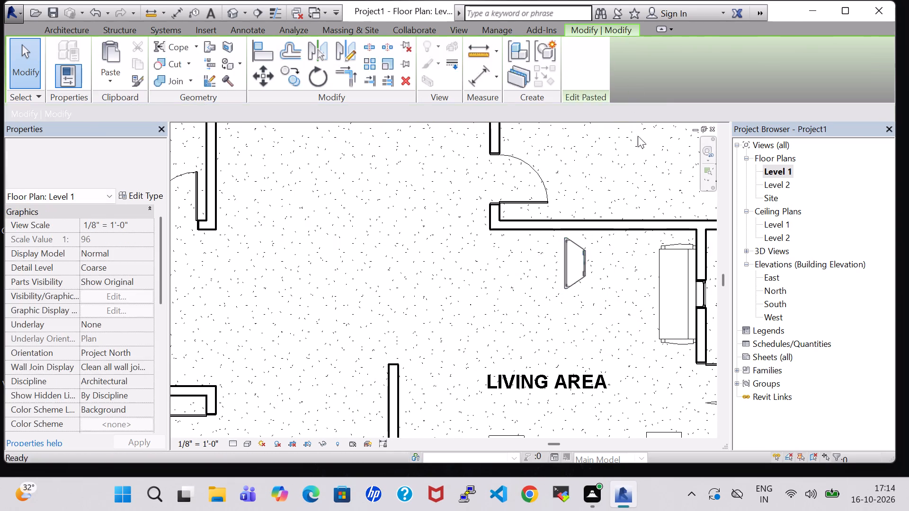
key(space)
click(566, 255)
key(space)
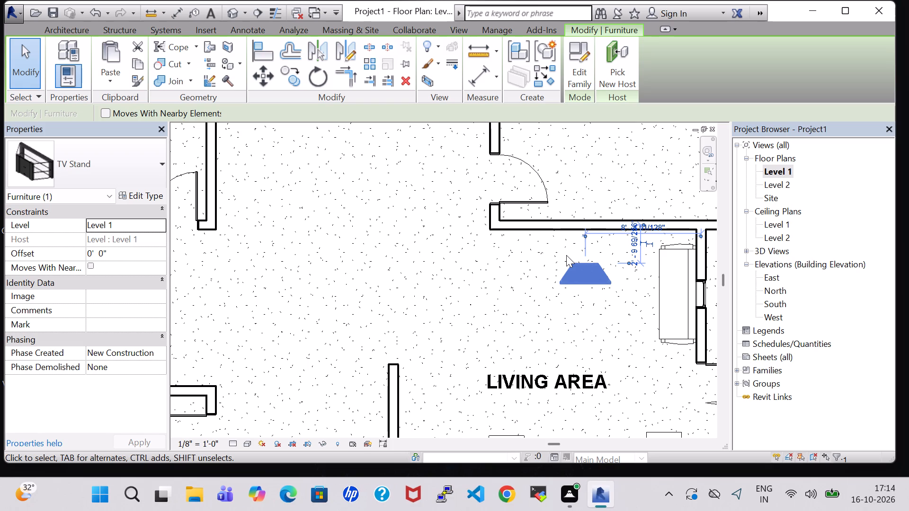
key(Up)
key(Up)
key(Up)
key(Up)
key(Up)
key(Up)
key(Up)
key(Up)
key(Up)
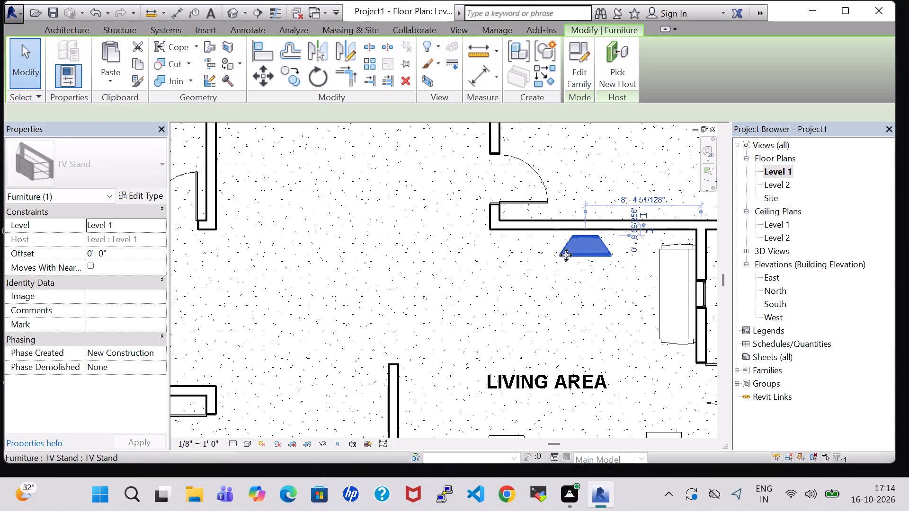
key(Up)
scroll(598, 304, down, 1)
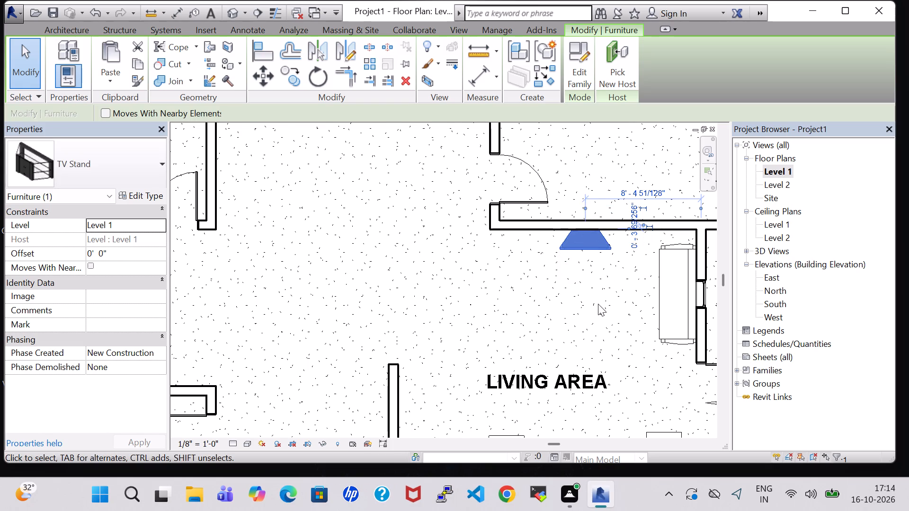
click(569, 308)
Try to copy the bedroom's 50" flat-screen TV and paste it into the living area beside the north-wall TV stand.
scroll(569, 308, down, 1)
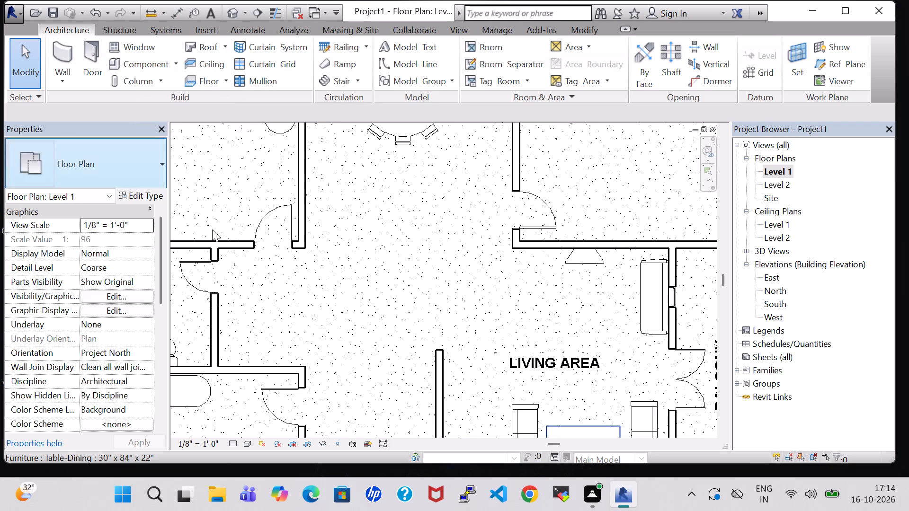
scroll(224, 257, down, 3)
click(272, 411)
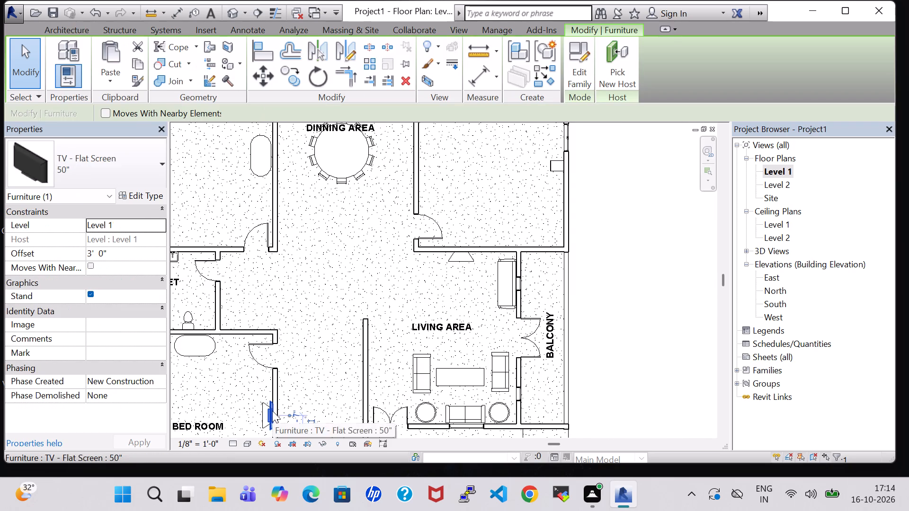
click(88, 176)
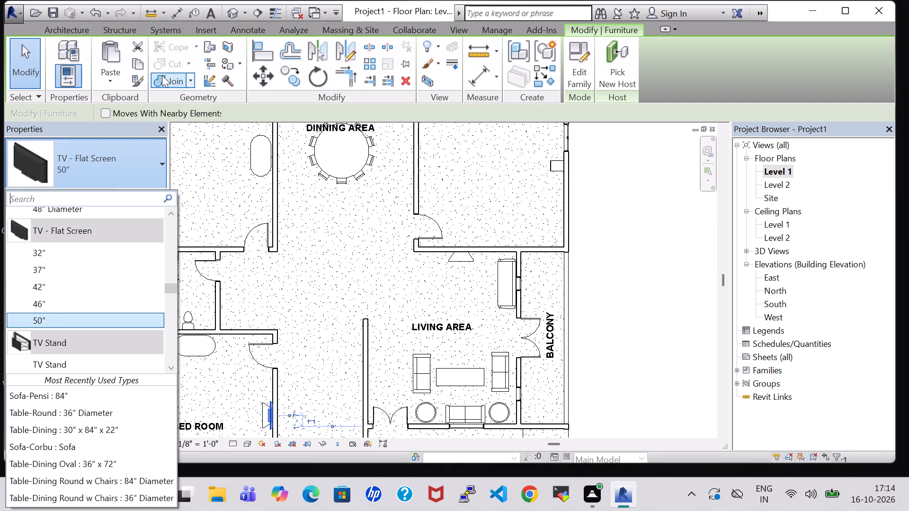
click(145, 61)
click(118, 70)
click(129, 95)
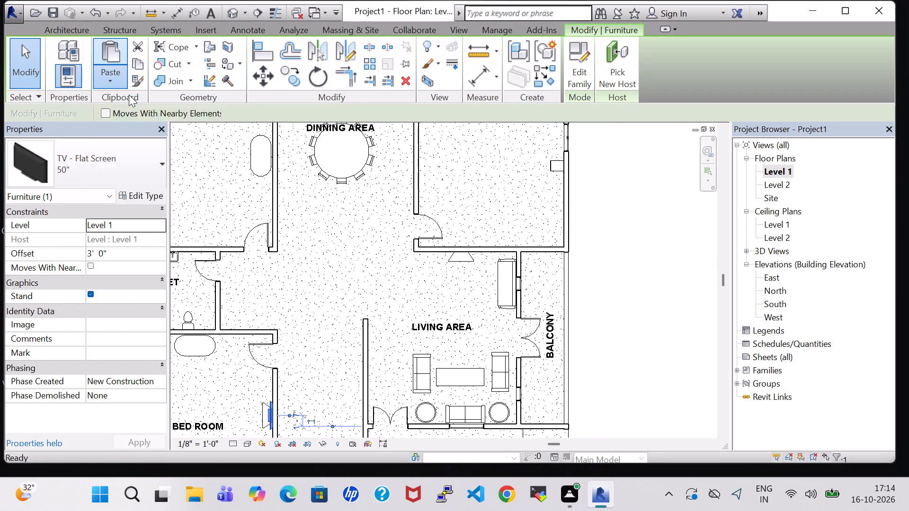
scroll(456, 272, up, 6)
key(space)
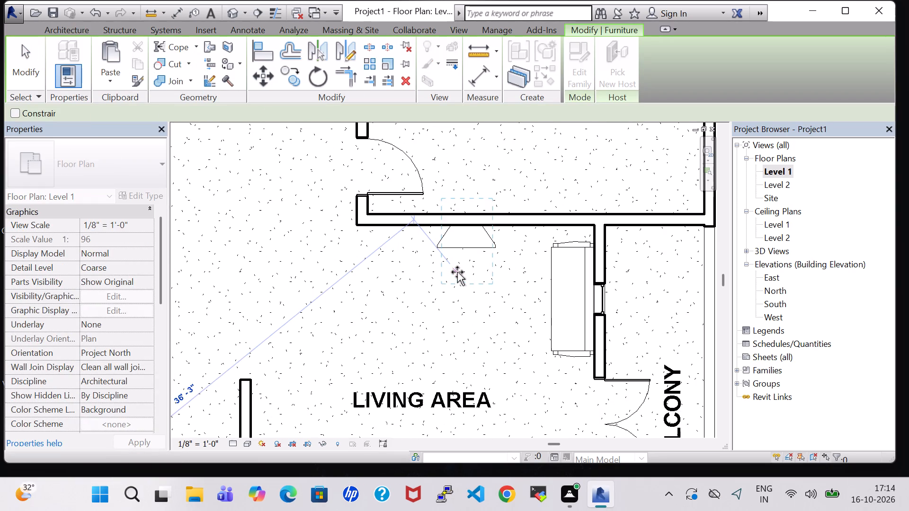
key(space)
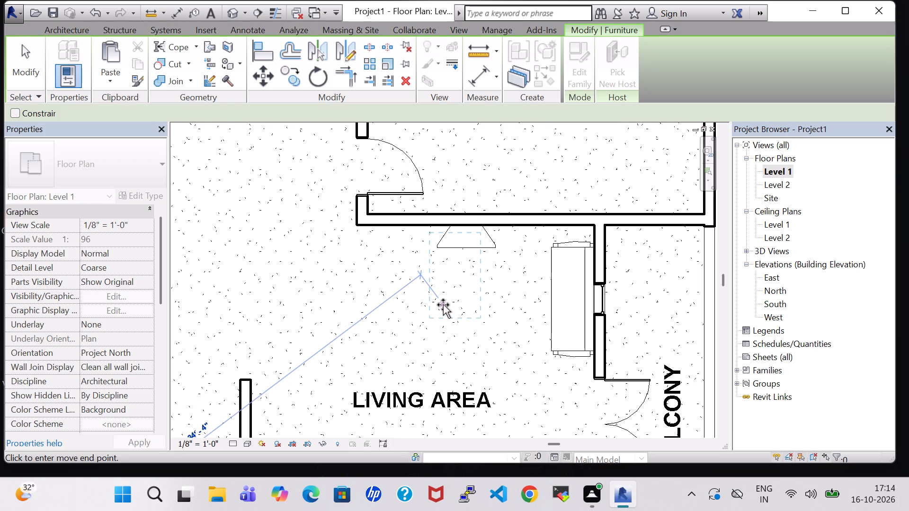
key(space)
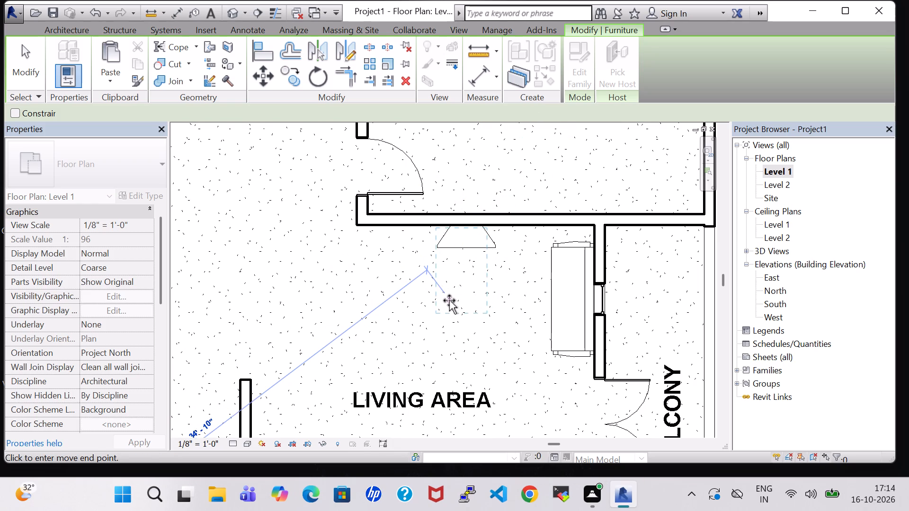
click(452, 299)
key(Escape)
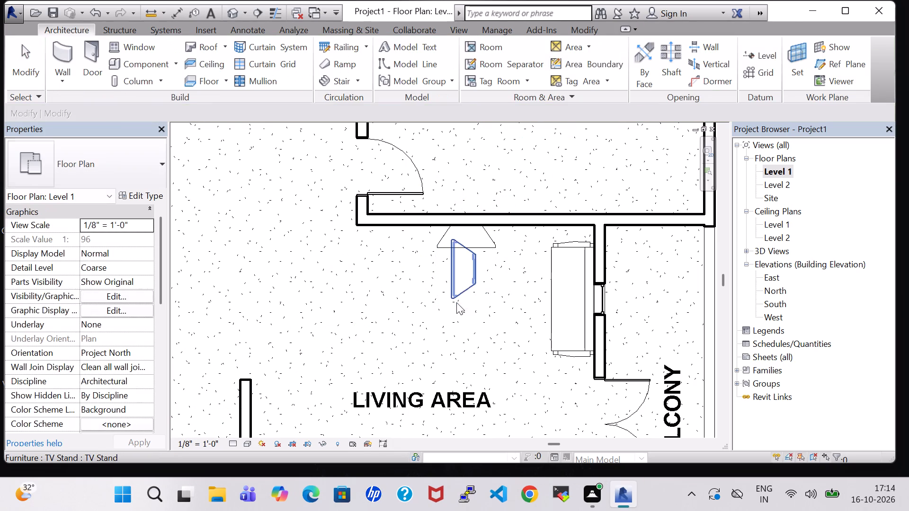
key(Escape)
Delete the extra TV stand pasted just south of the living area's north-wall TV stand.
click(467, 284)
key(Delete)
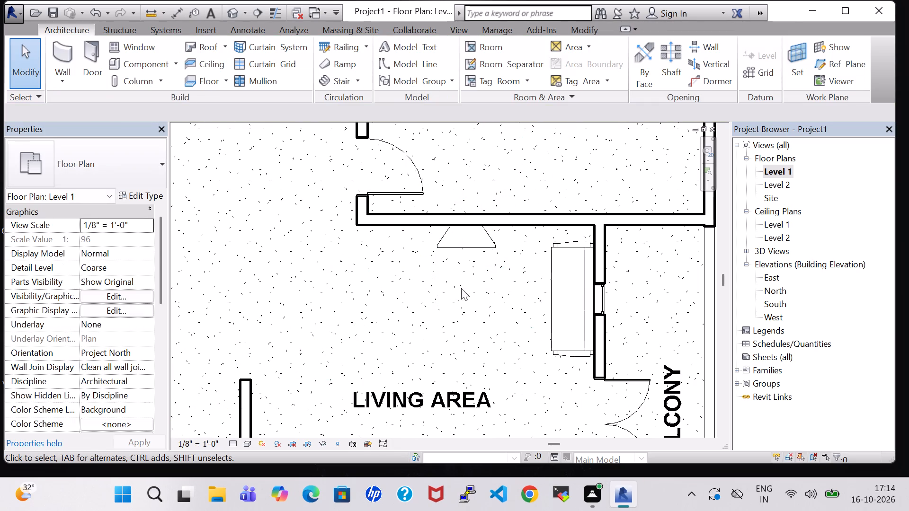
Copy the bedroom's 50" flat-screen TV and paste it into the living area at the north-wall TV stand.
scroll(458, 291, down, 4)
middle_drag(336, 294, 396, 199)
middle_drag(404, 187, 405, 182)
scroll(334, 258, up, 2)
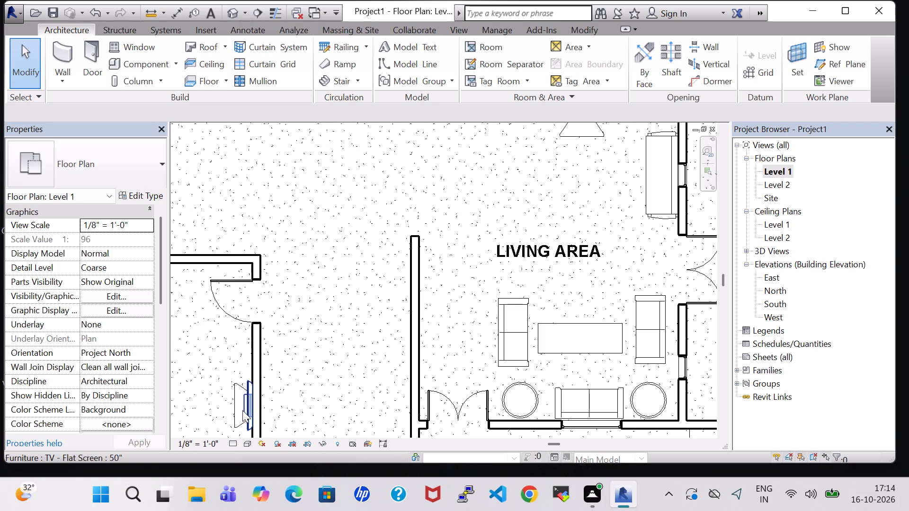
click(245, 411)
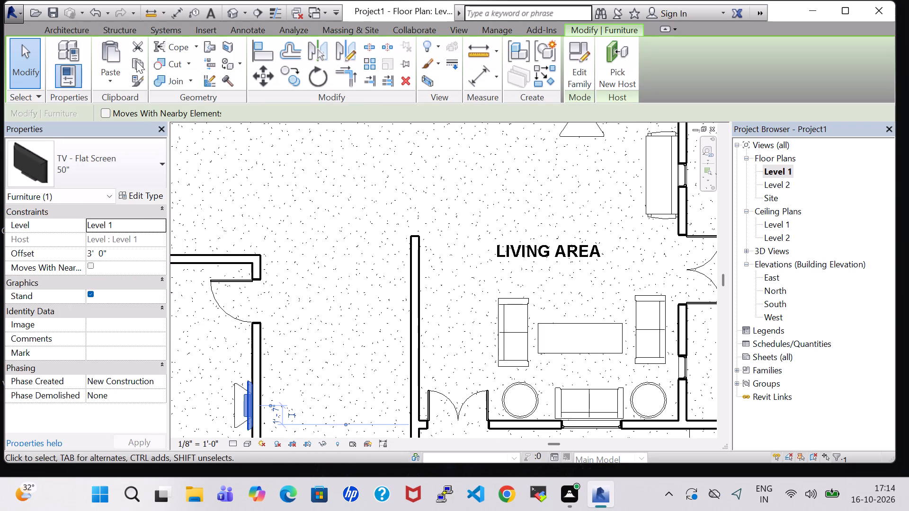
click(136, 61)
click(118, 70)
click(166, 96)
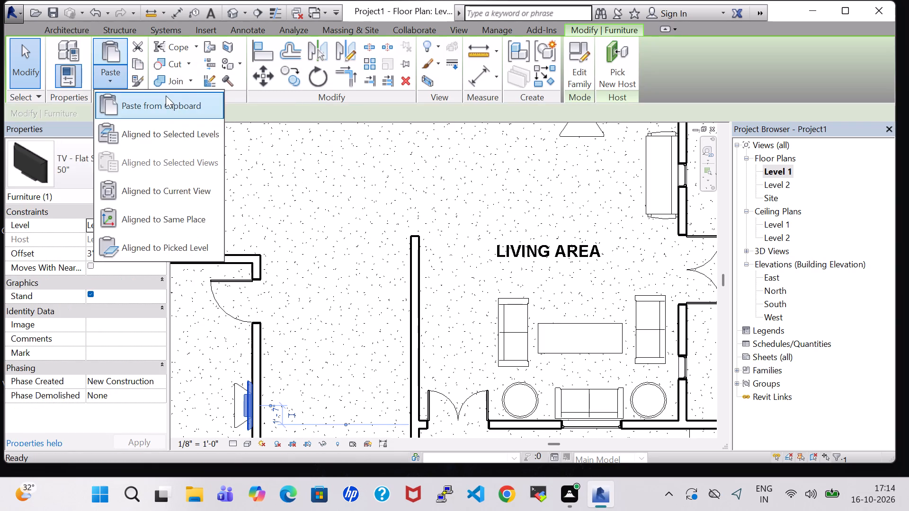
key(space)
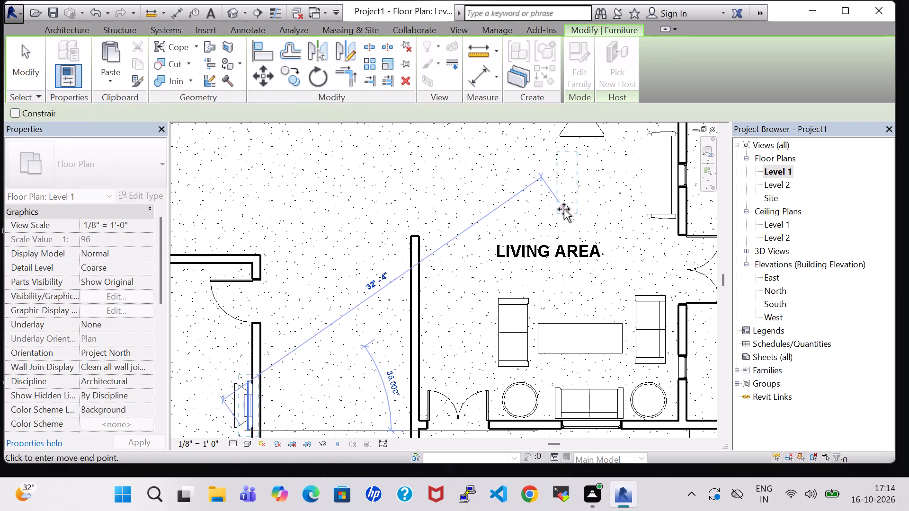
middle_drag(564, 209, 545, 317)
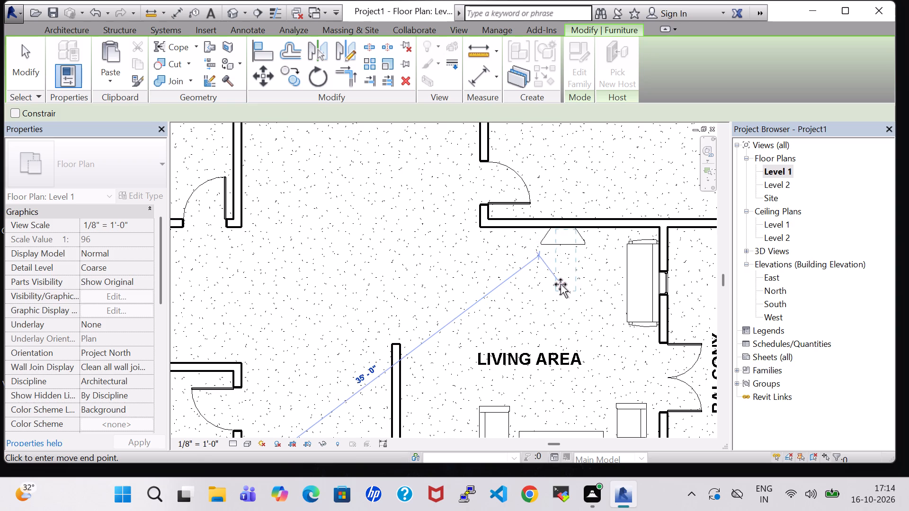
scroll(558, 283, up, 4)
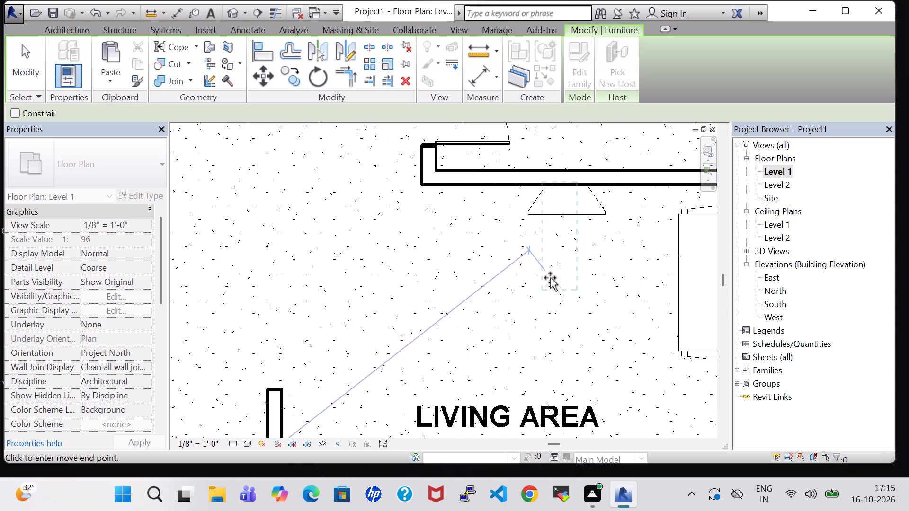
click(551, 280)
key(space)
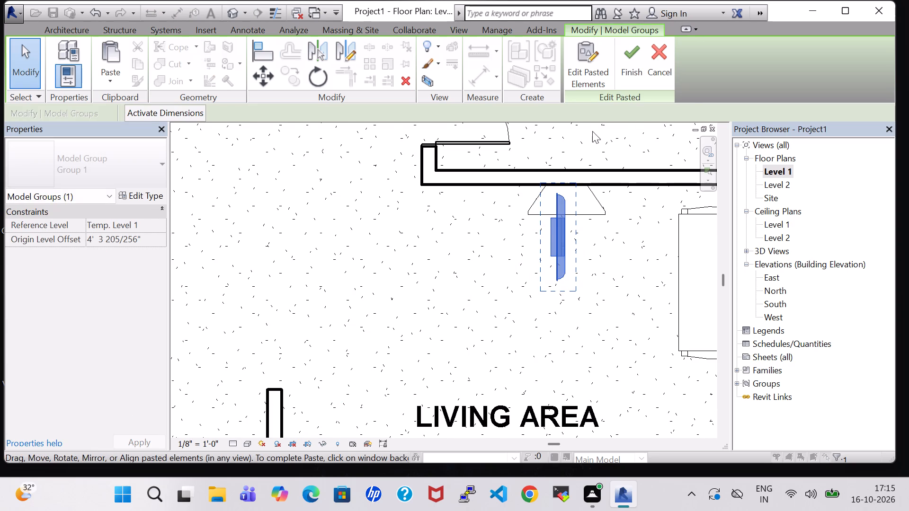
click(632, 62)
Rotate the pasted 50" flat-screen TV at the living area's TV stand.
key(space)
key(space)
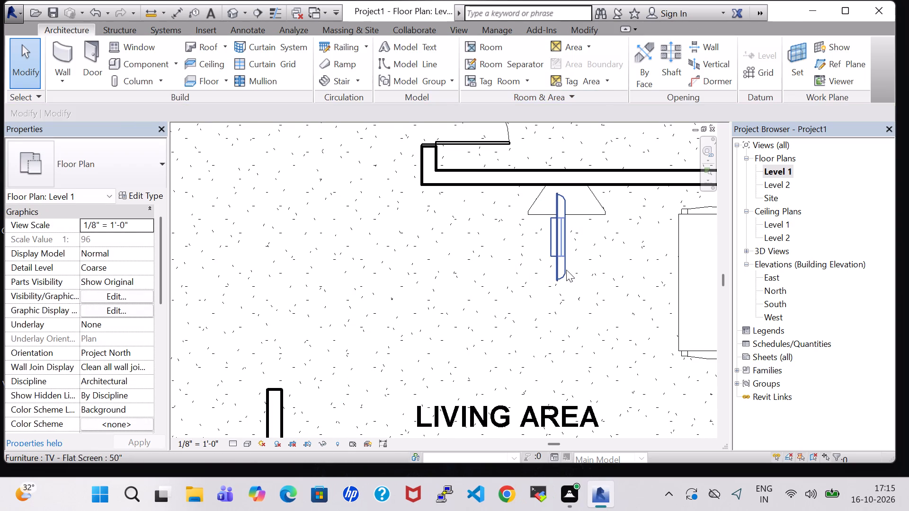
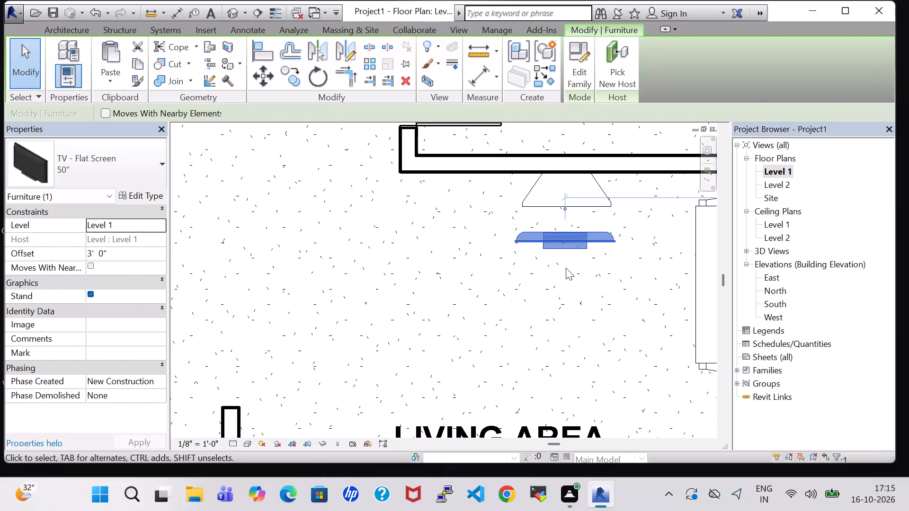
Move the 50" flat screen TV up over its stand until it sits against the living area's upper wall.
click(566, 271)
click(566, 246)
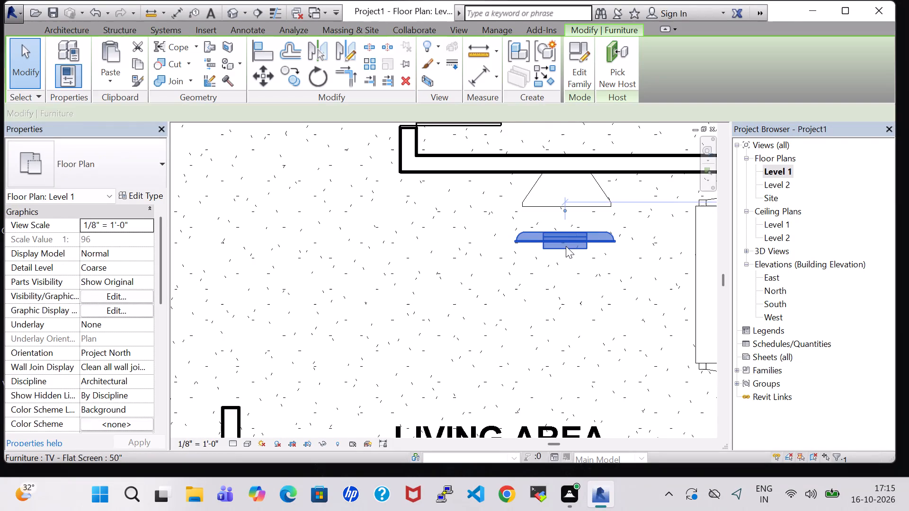
middle_drag(566, 245, 567, 212)
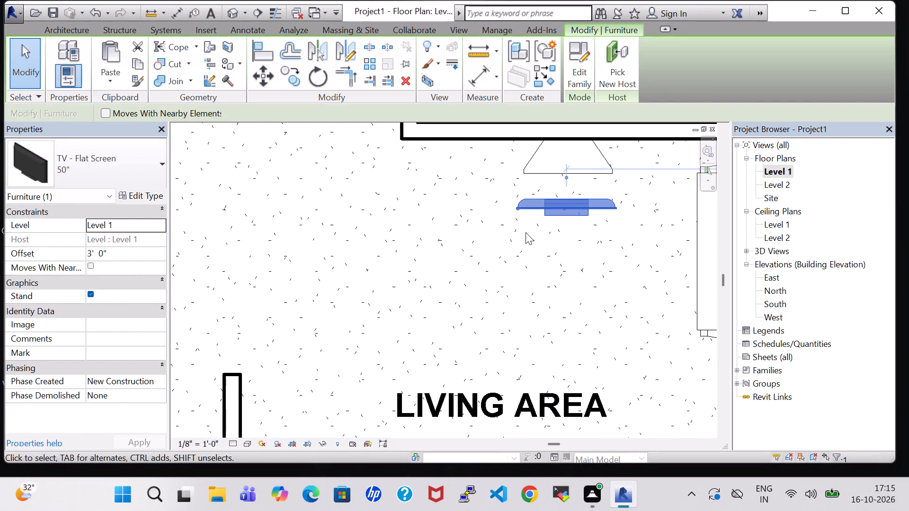
middle_drag(526, 232, 561, 455)
key(Up)
key(Up)
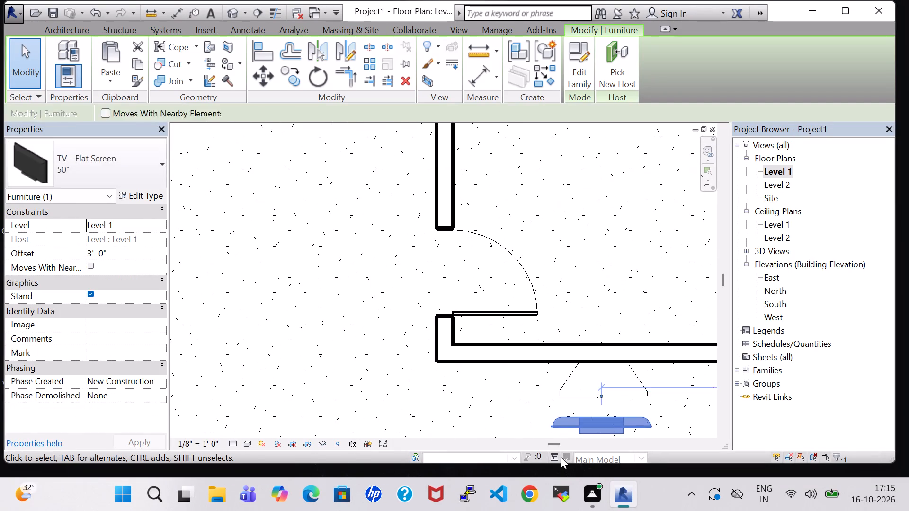
key(Up)
key(Up)
key(Up)
key(Up)
key(Up)
key(Up)
key(Up)
key(Up)
key(Up)
key(Up)
key(Up)
key(Up)
key(Up)
key(Up)
key(Up)
key(Up)
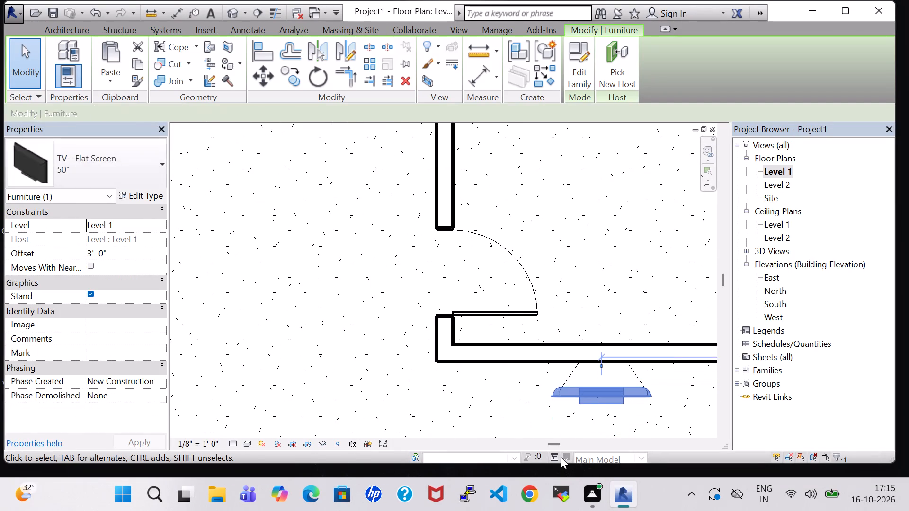
key(Up)
key(Up)
key(Up)
key(Up)
key(Up)
key(Up)
key(Up)
key(Up)
key(Up)
key(Up)
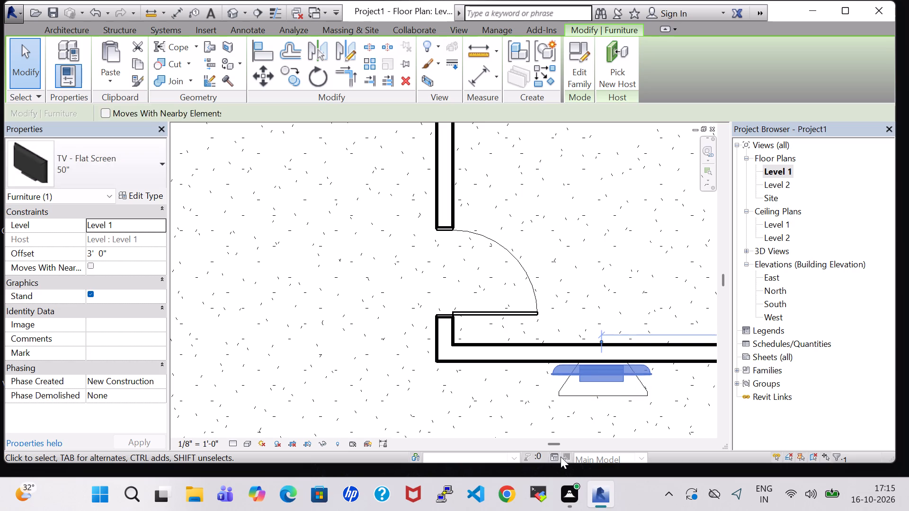
key(Up)
click(573, 425)
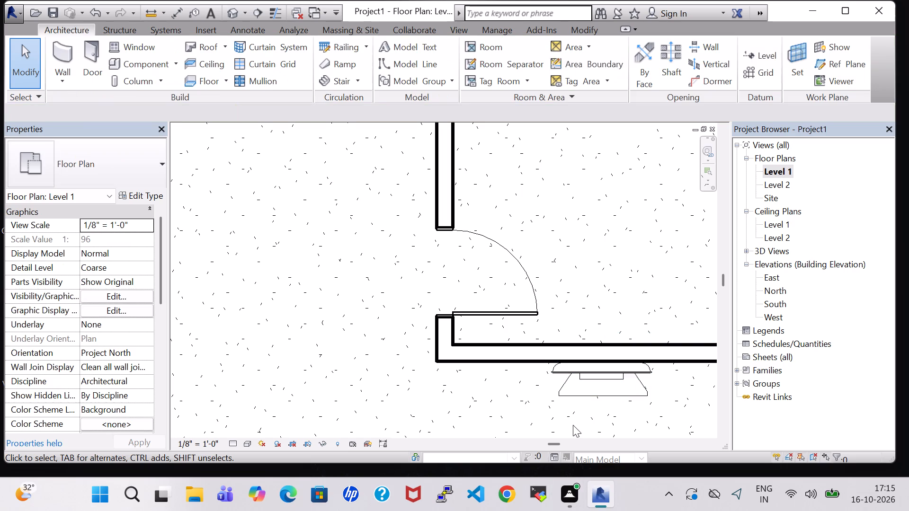
Examine the TV placement and the furnished rooms from several angles in the 3D view.
click(225, 12)
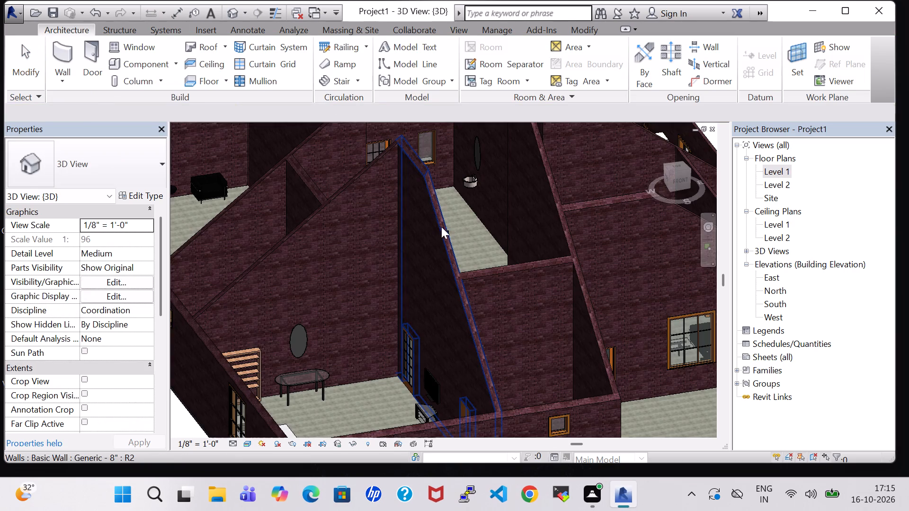
shift+middle_drag(503, 230, 499, 340)
shift+middle_drag(628, 336, 570, 314)
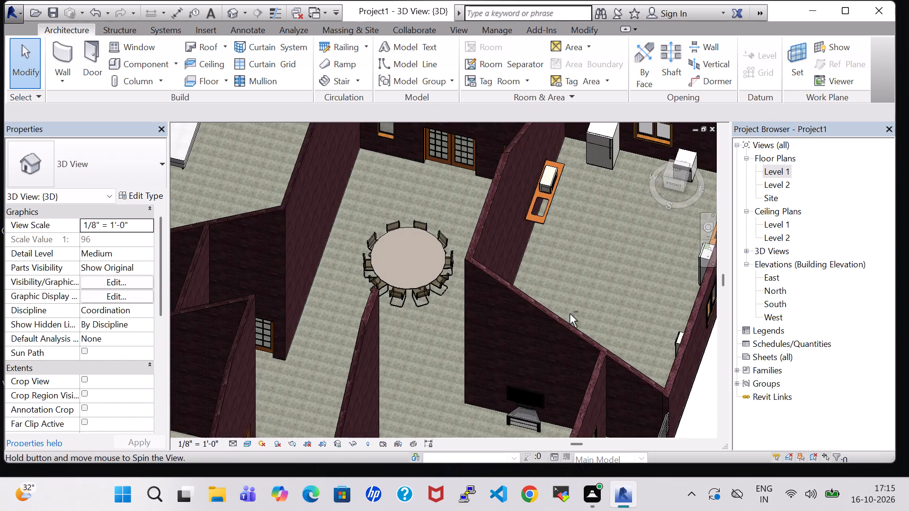
shift+scroll(570, 314, down, 1)
scroll(564, 340, up, 4)
middle_drag(560, 347, 560, 251)
shift+middle_drag(495, 189, 512, 199)
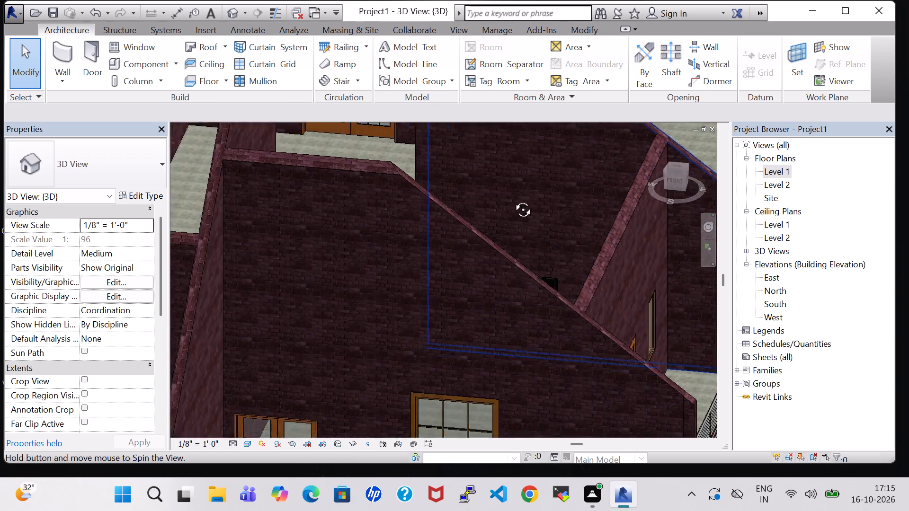
shift+middle_drag(512, 199, 523, 252)
shift+middle_drag(507, 295, 600, 308)
middle_drag(639, 170, 434, 359)
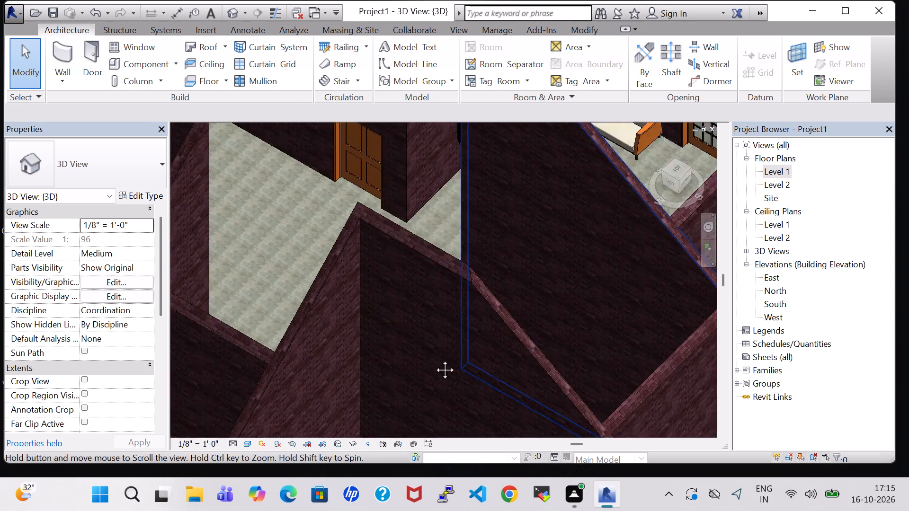
middle_drag(434, 359, 390, 381)
shift+middle_drag(514, 273, 507, 407)
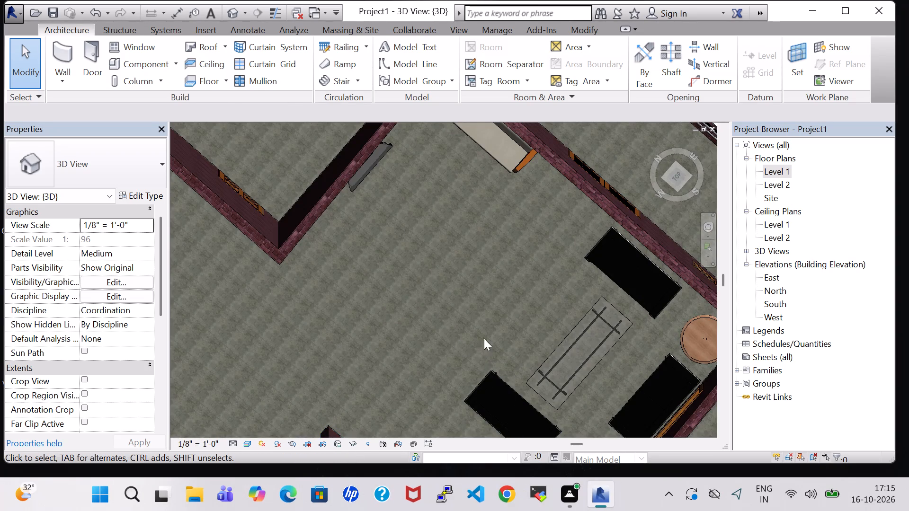
middle_drag(484, 337, 524, 243)
shift+middle_drag(301, 228, 429, 149)
middle_drag(265, 148, 694, 269)
scroll(324, 160, down, 3)
shift+middle_drag(243, 174, 325, 211)
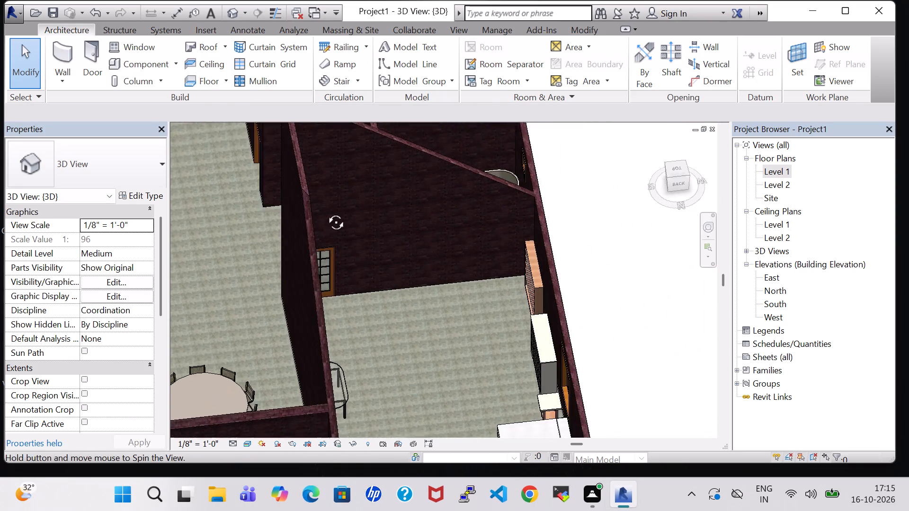
shift+middle_drag(325, 211, 326, 224)
middle_drag(184, 224, 443, 205)
shift+middle_drag(396, 168, 411, 250)
shift+scroll(402, 177, down, 1)
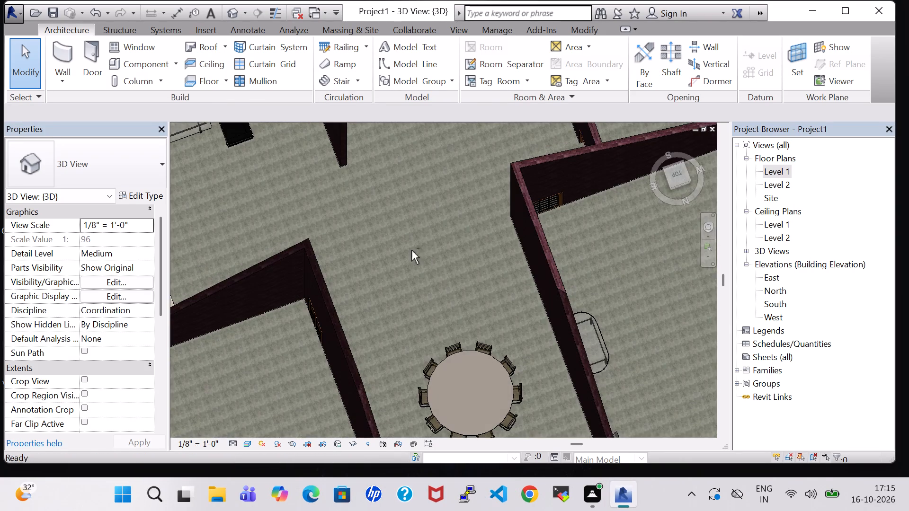
middle_drag(351, 229, 514, 240)
scroll(441, 179, up, 1)
shift+middle_drag(441, 180, 426, 144)
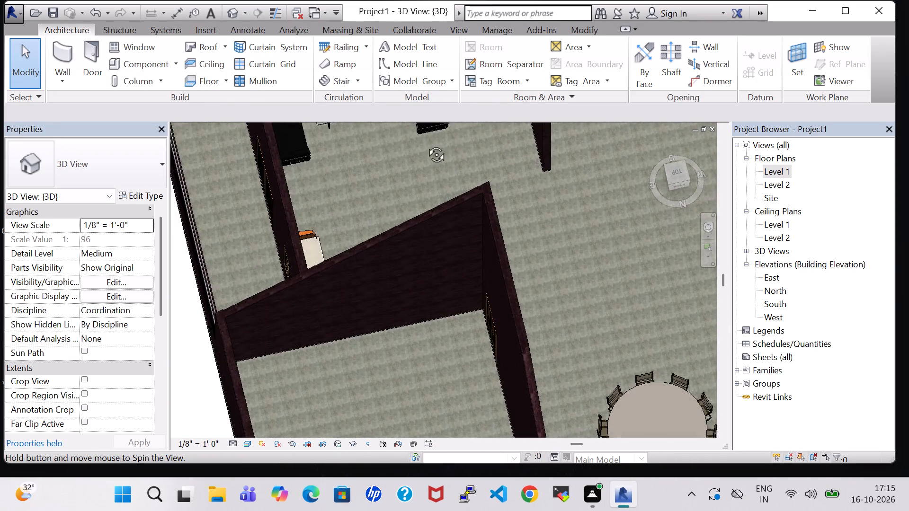
shift+middle_drag(426, 144, 424, 114)
middle_drag(571, 214, 555, 406)
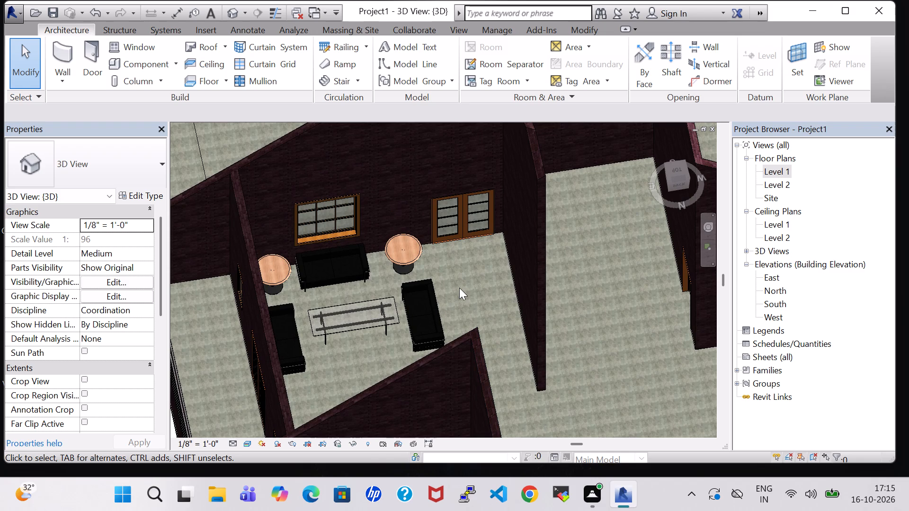
shift+middle_drag(459, 288, 449, 280)
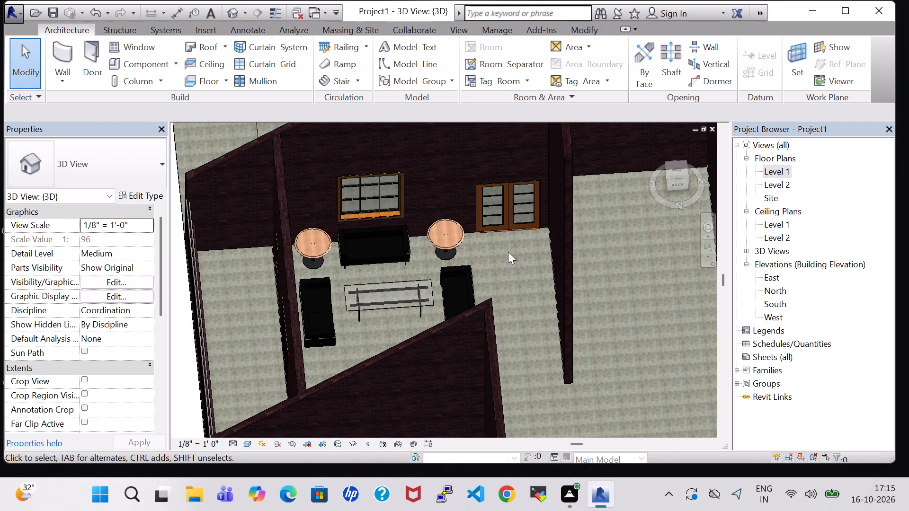
shift+middle_drag(508, 252, 455, 320)
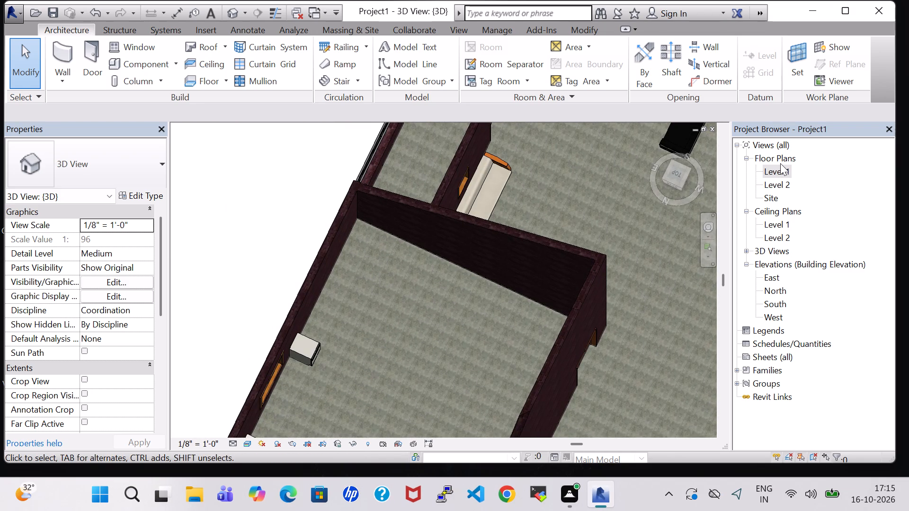
Return to the Level 1 floor plan and load the Chair-Task Arms family from the Furniture library's Seating folder as a component.
double_click(781, 173)
scroll(522, 211, down, 6)
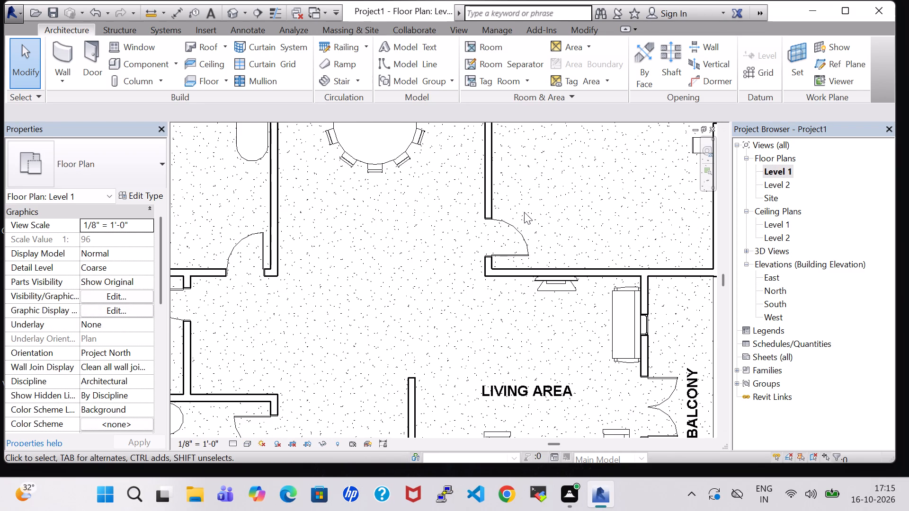
scroll(512, 332, down, 1)
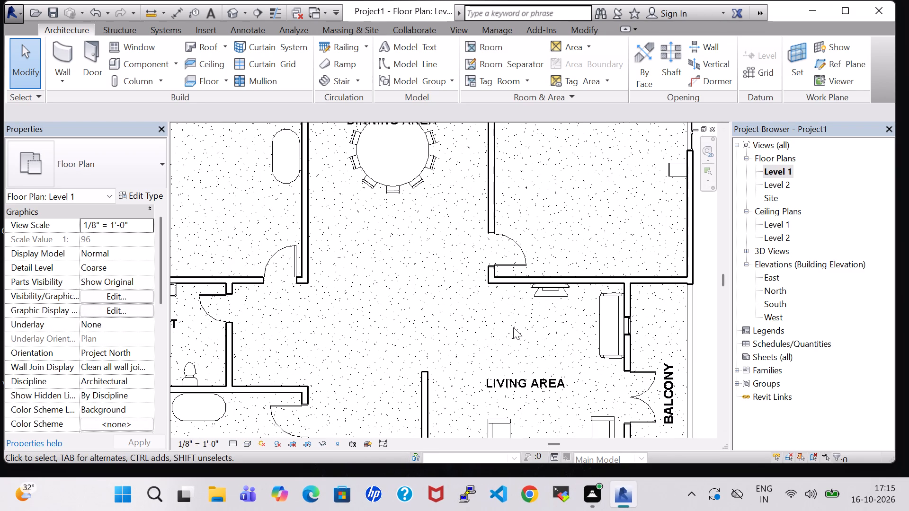
scroll(514, 327, down, 1)
middle_drag(514, 327, 504, 324)
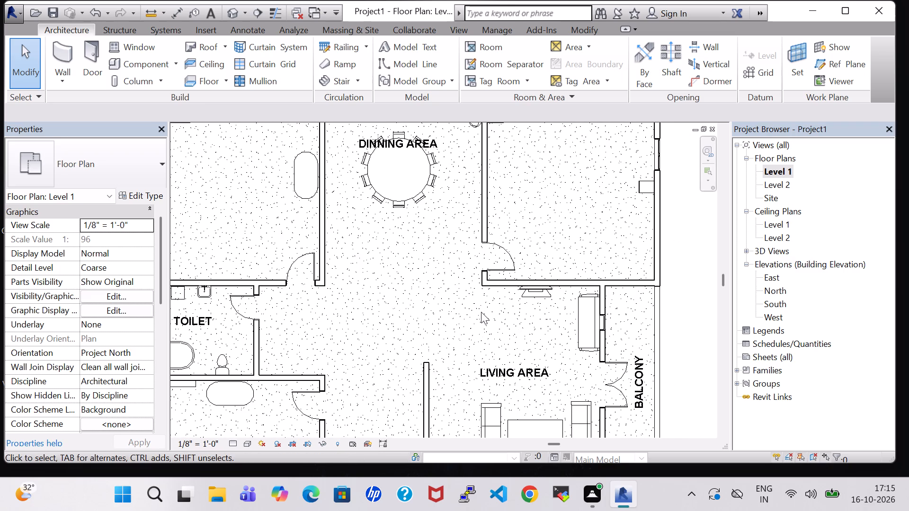
scroll(481, 312, down, 3)
middle_drag(481, 312, 456, 309)
scroll(456, 309, down, 3)
middle_drag(454, 308, 441, 276)
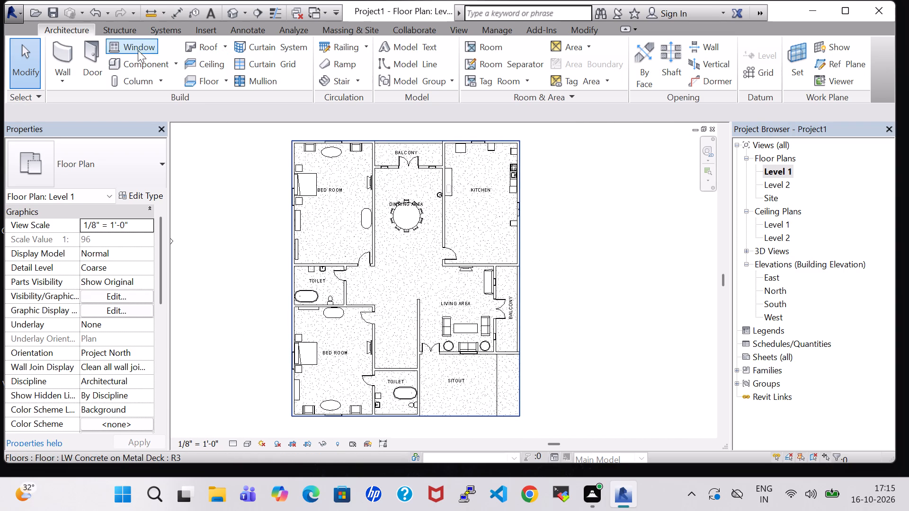
click(138, 62)
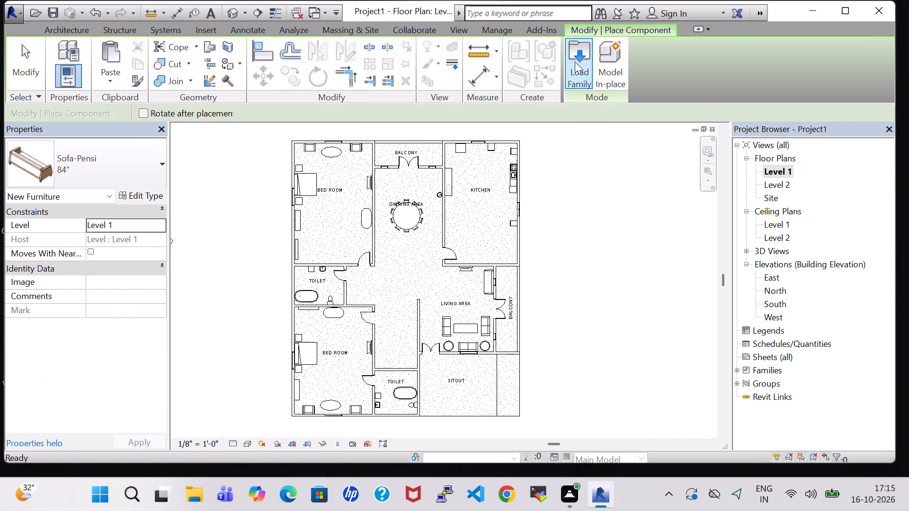
click(575, 62)
scroll(552, 237, down, 1)
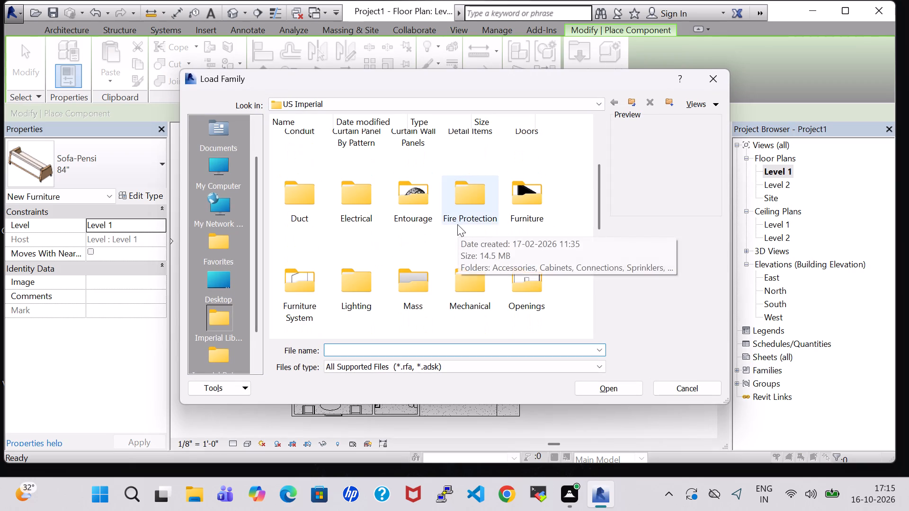
scroll(457, 224, down, 1)
double_click(340, 249)
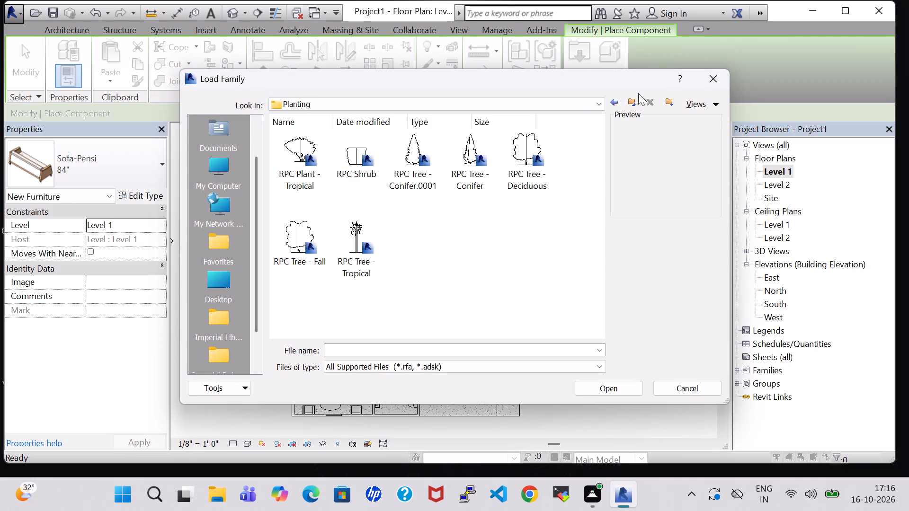
click(615, 103)
scroll(538, 242, down, 1)
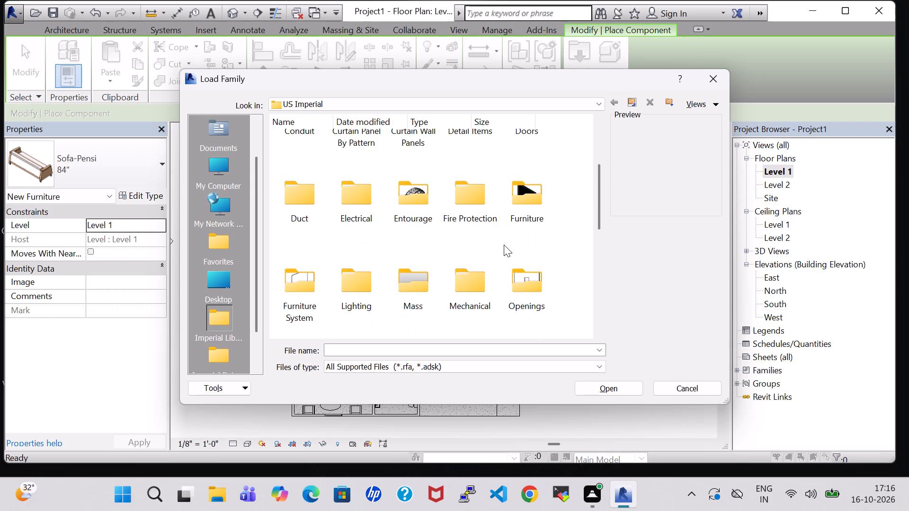
click(514, 227)
double_click(521, 205)
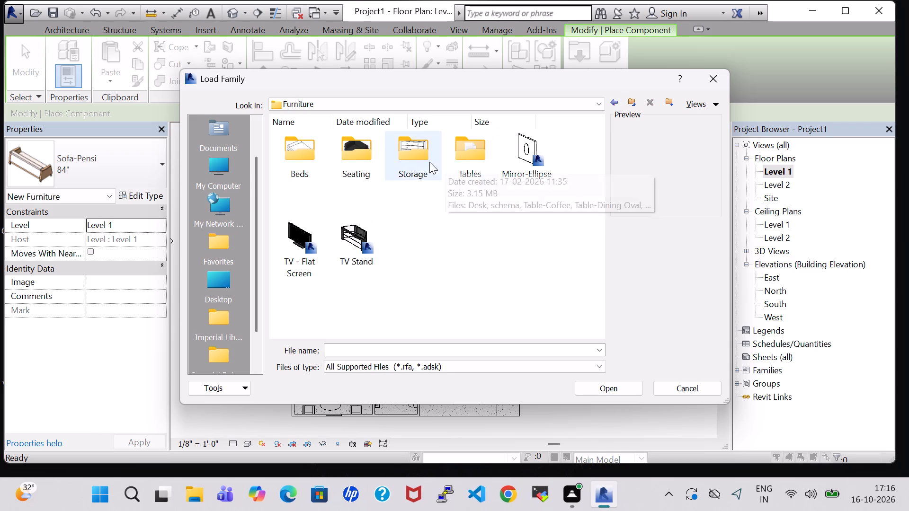
double_click(364, 162)
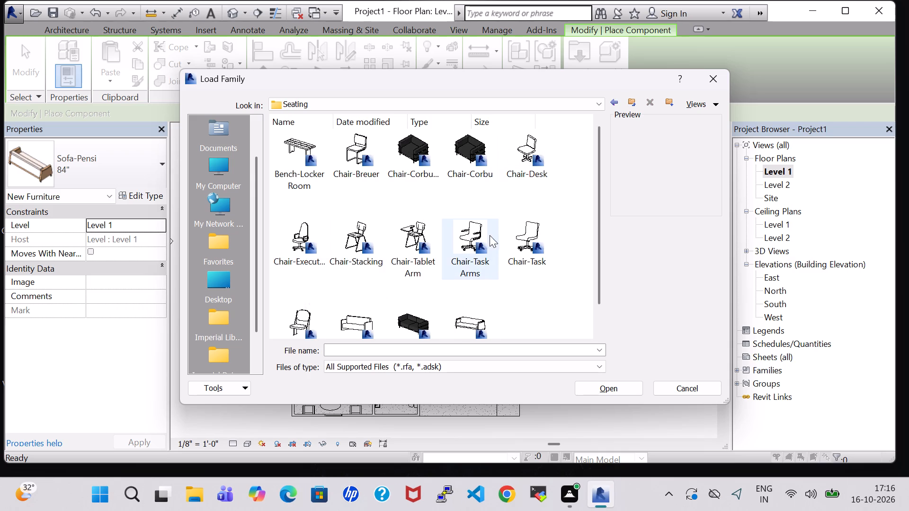
click(478, 236)
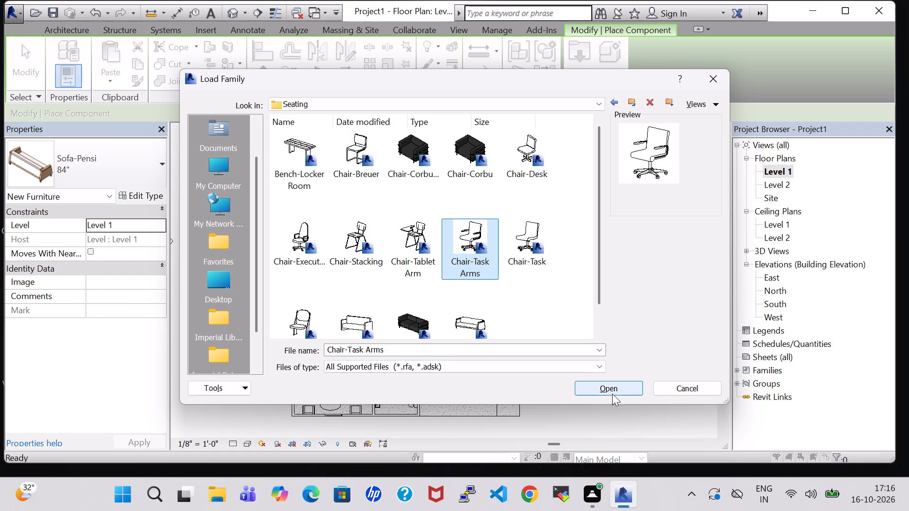
click(612, 388)
Place a rotated Chair-Task Arms on the living area balcony against the upper window, about 5'-7" from the balcony's outer edge.
scroll(488, 284, up, 10)
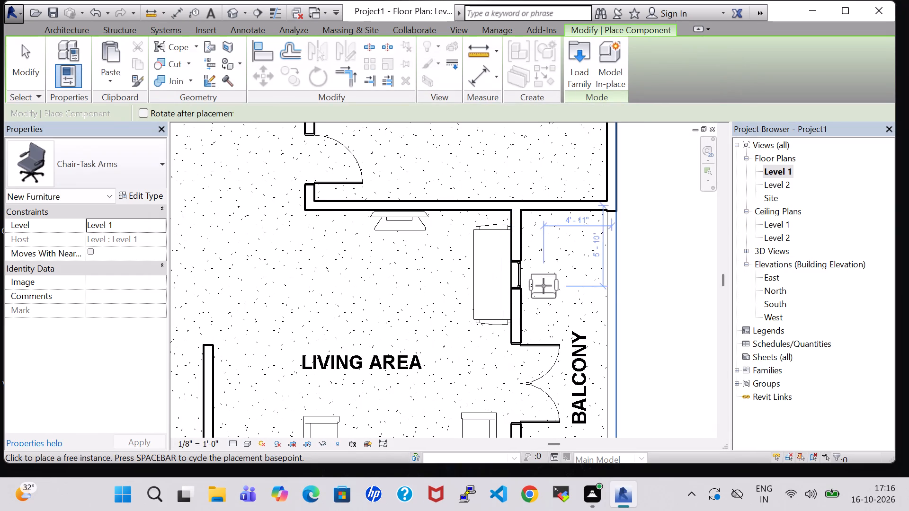
key(space)
key(space)
key(space)
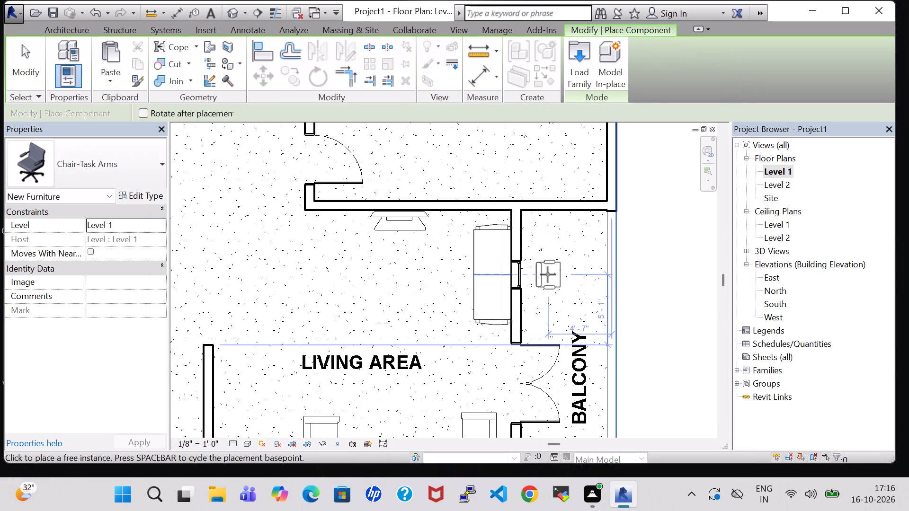
scroll(548, 274, up, 3)
scroll(546, 274, down, 2)
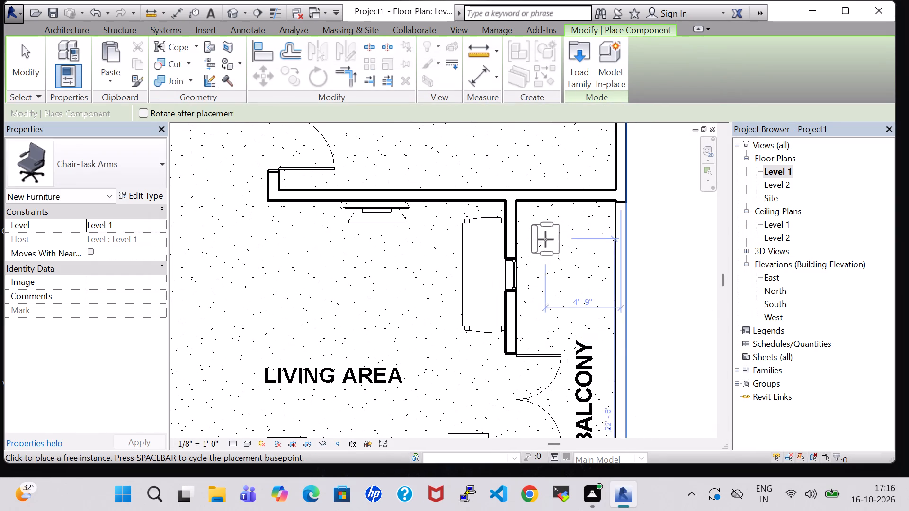
click(533, 274)
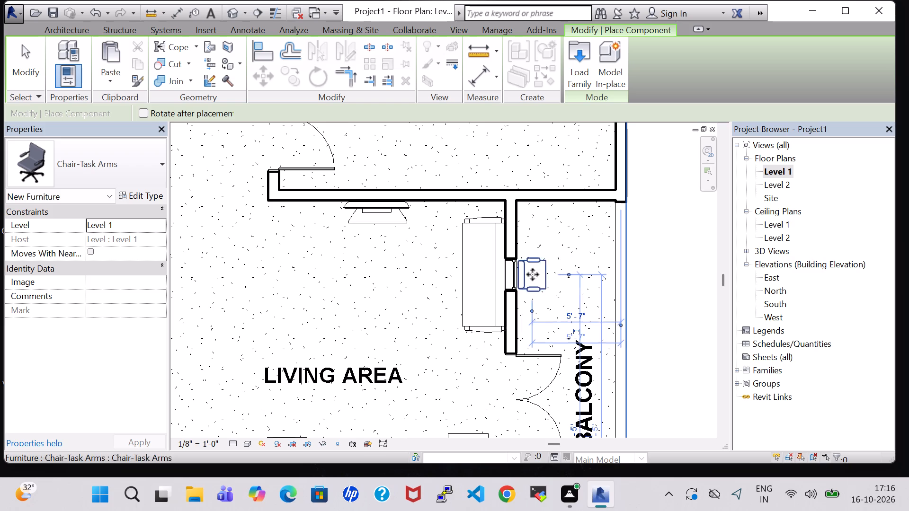
Place a second Chair-Task Arms, rotated to back onto the upper wall, at the balcony's upper end.
middle_click(572, 318)
key(space)
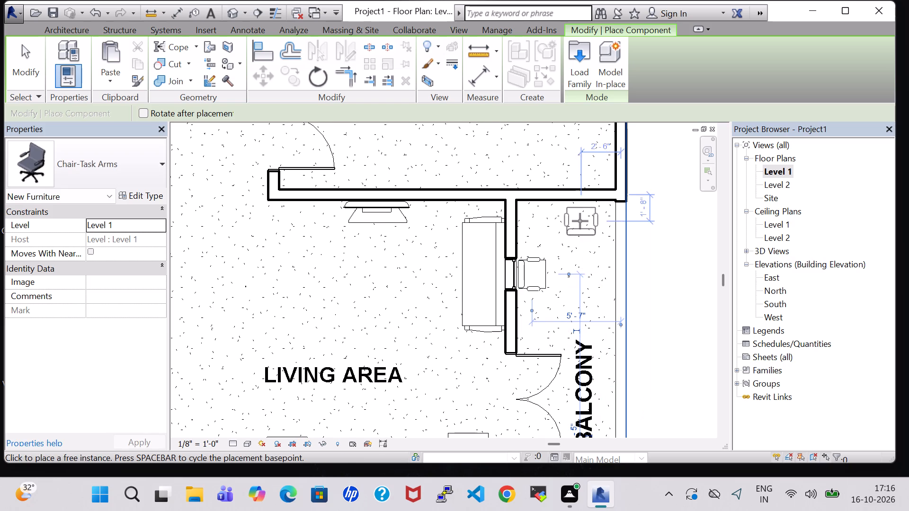
key(space)
key(space)
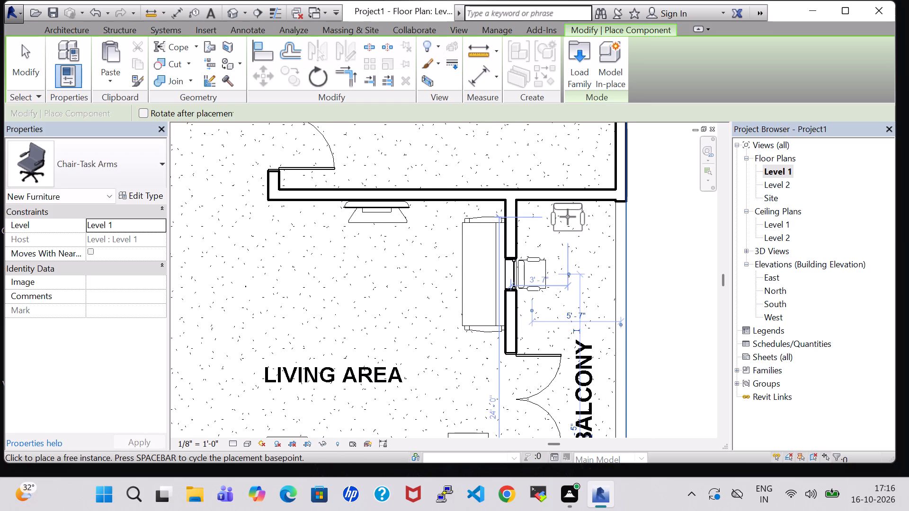
click(568, 217)
Place a Chair-Task Arms on the living area balcony beside the lower window, backing onto the inner wall.
scroll(579, 261, down, 1)
middle_drag(579, 263, 568, 129)
key(space)
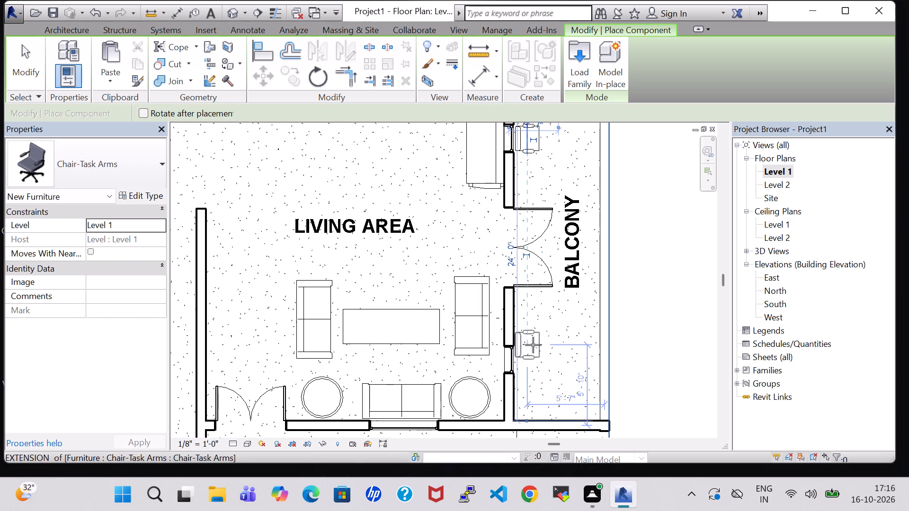
click(533, 343)
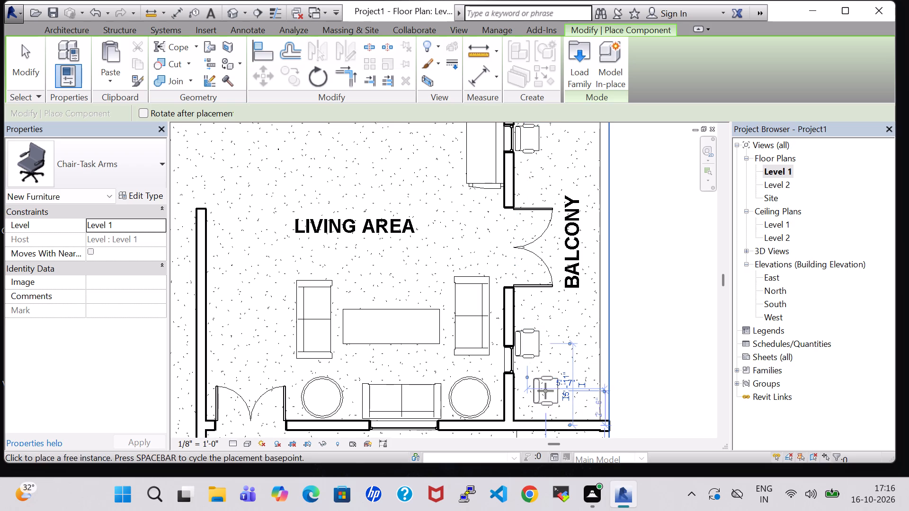
Place another Chair-Task Arms below the lower-window chair, backing onto the inner wall about 2'-8" from the balcony's lower wall.
key(space)
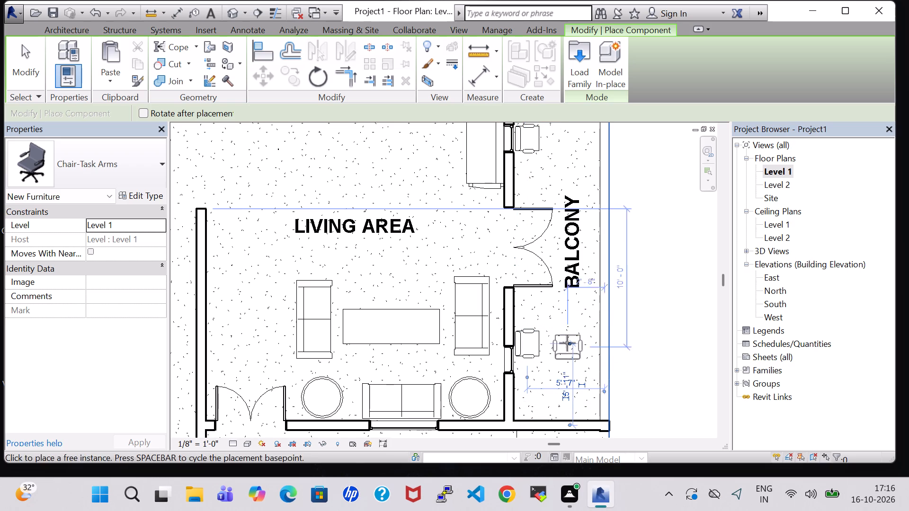
key(space)
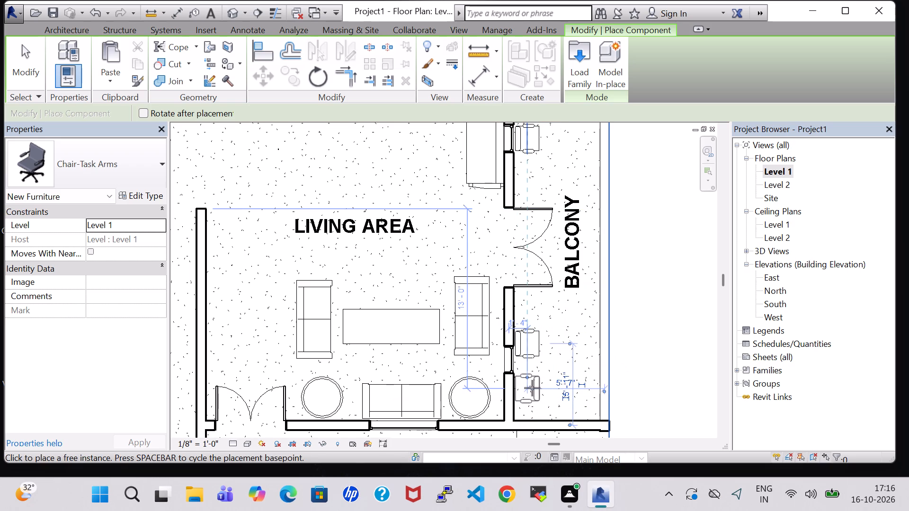
key(space)
key(space)
click(532, 388)
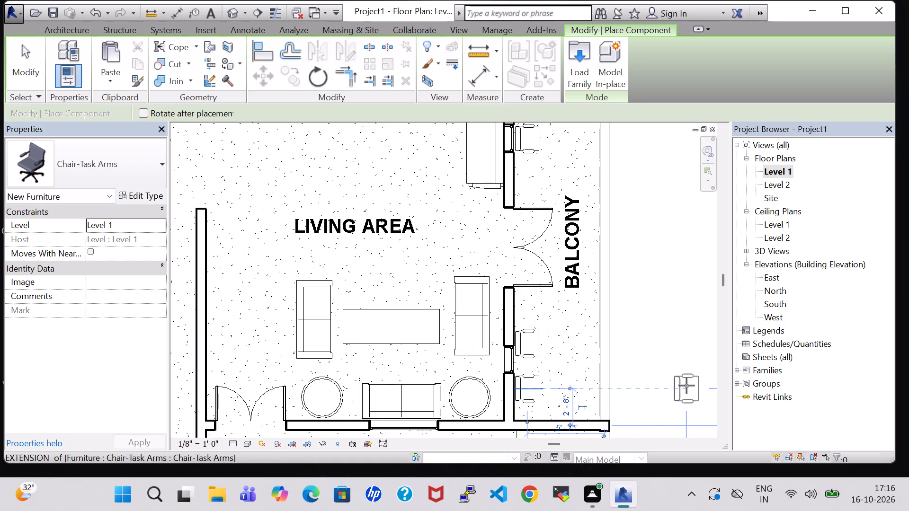
scroll(661, 353, down, 3)
key(space)
key(space)
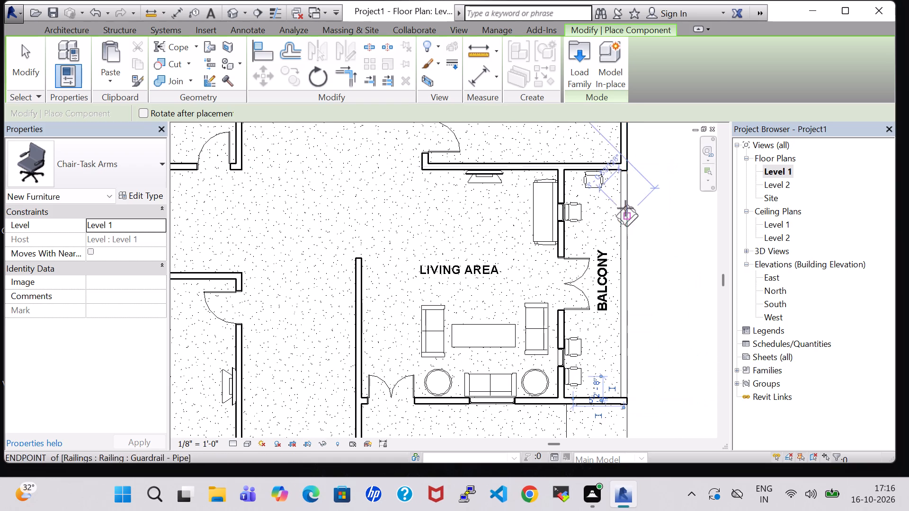
key(space)
key(Escape)
key(Escape)
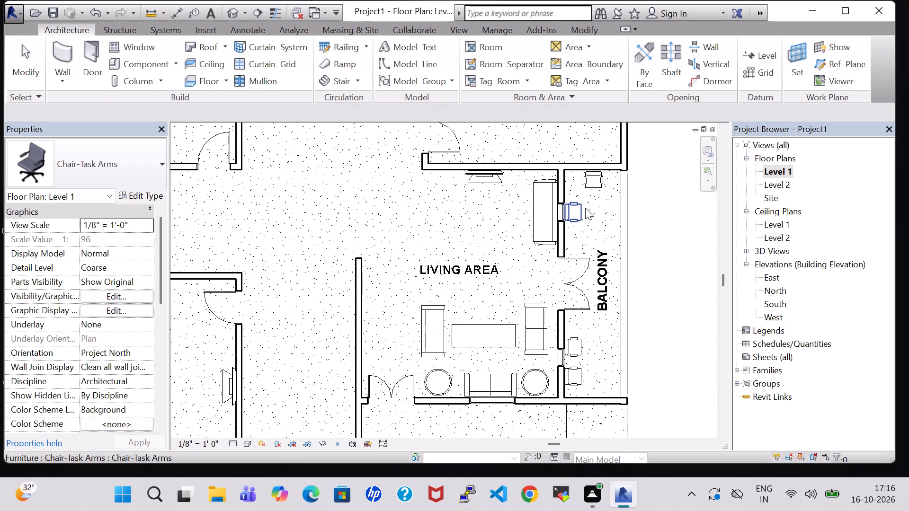
Nudge the chair at the living area balcony's upper window down to sit between the window and the double door.
click(580, 214)
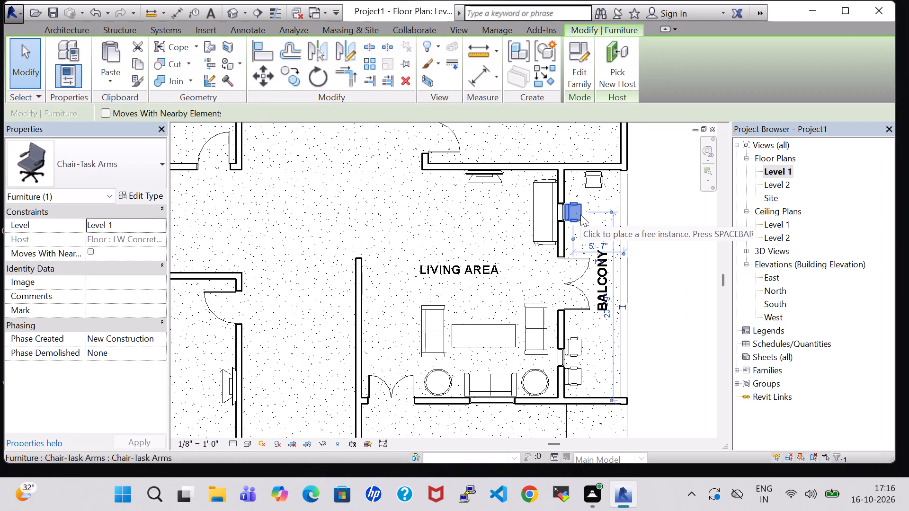
key(Down)
key(Down)
key(Down)
key(Down)
key(Down)
key(Down)
key(Down)
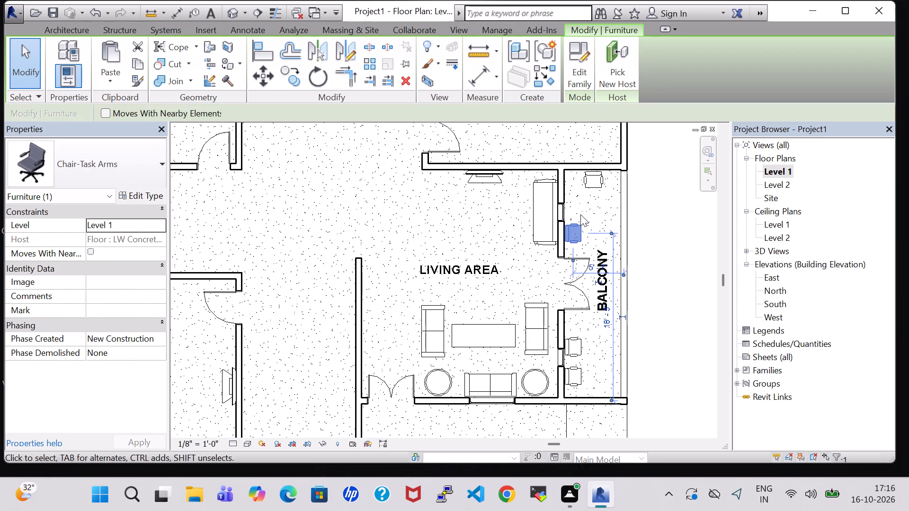
Rotate the chair at the balcony's upper end and shift it against the inner wall, about 5'-8" from the outer edge.
click(593, 174)
click(593, 178)
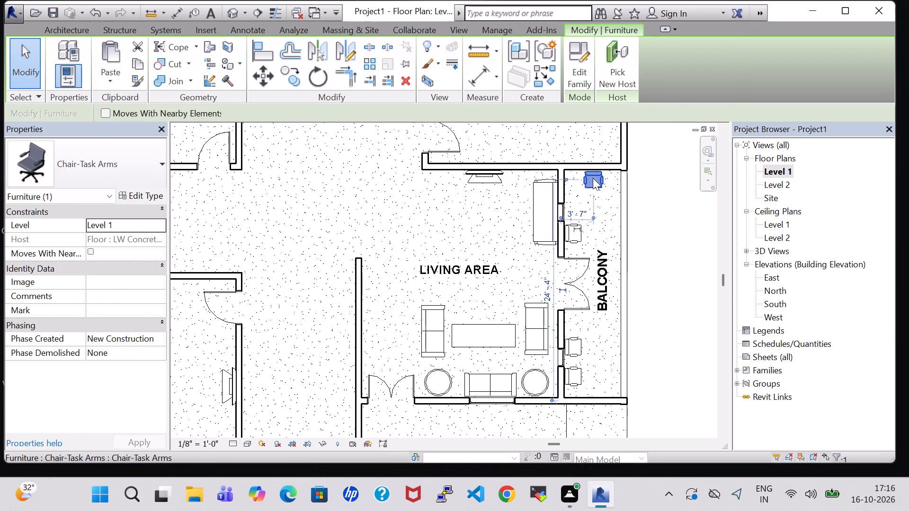
key(space)
key(space)
key(space)
key(space)
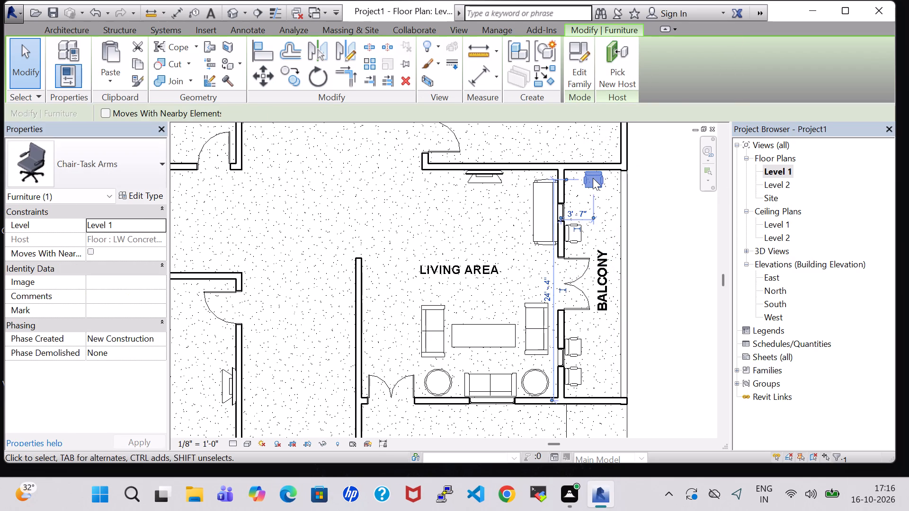
key(space)
key(Left)
key(Left)
key(Left)
key(Left)
key(Left)
key(Left)
key(Left)
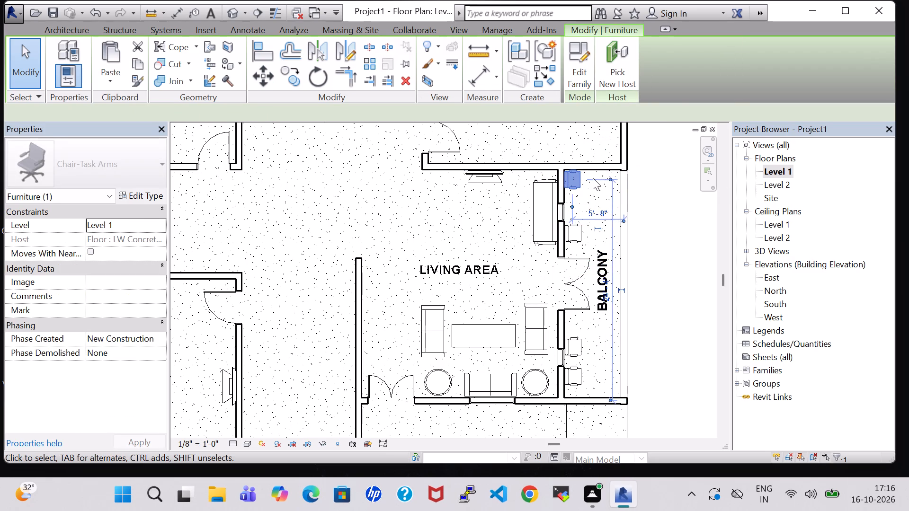
Nudge the same upper-end chair down to sit just above the upper window.
key(Down)
key(Down)
key(Down)
key(Down)
key(Down)
key(Down)
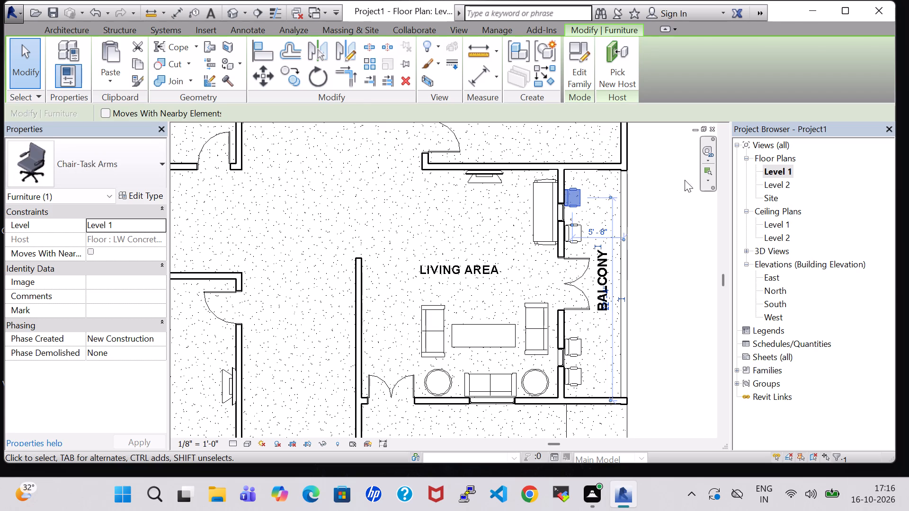
click(685, 223)
Place two Chair-Task Arms on the dining area balcony, bedroom side of the double door, rotated to back onto the dining wall.
scroll(685, 223, down, 1)
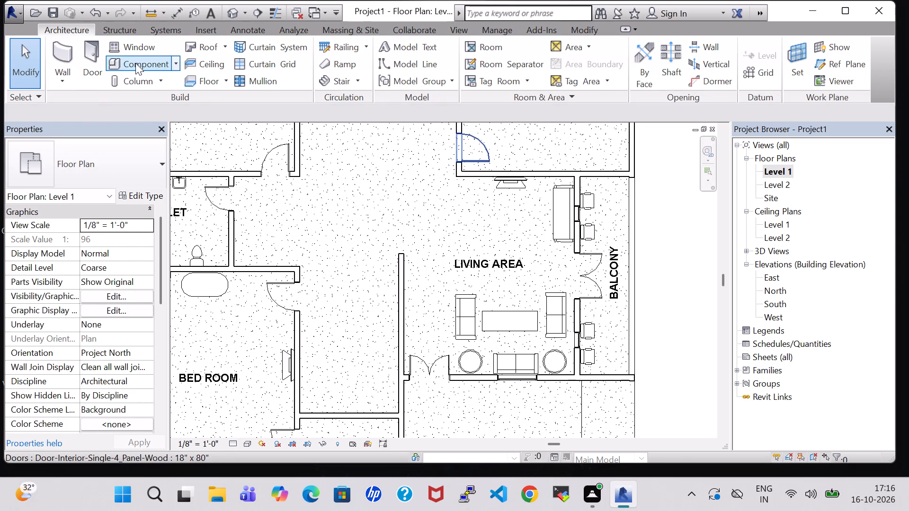
click(135, 63)
click(563, 125)
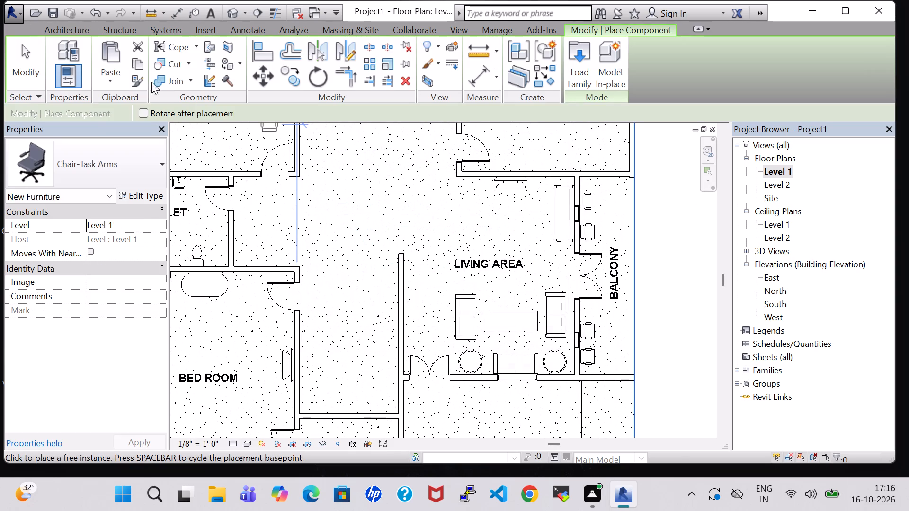
click(69, 26)
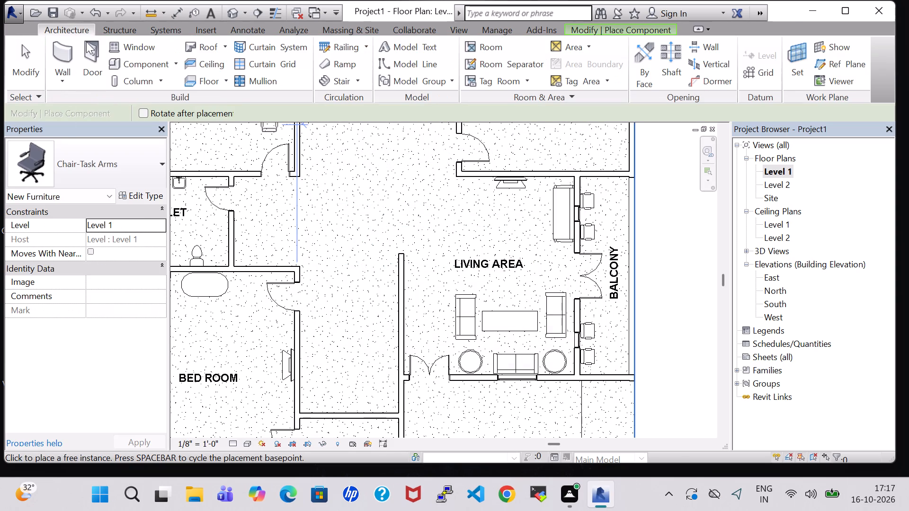
click(134, 63)
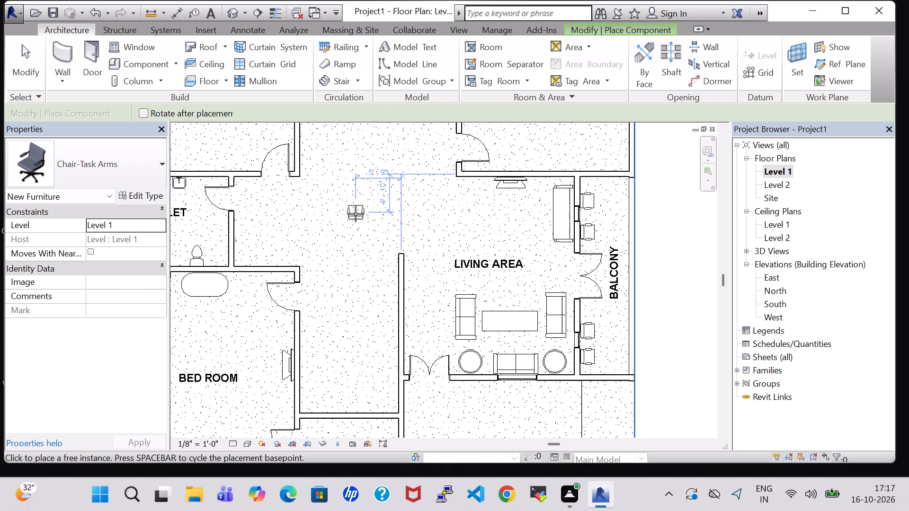
scroll(357, 234, down, 5)
middle_drag(352, 222, 353, 248)
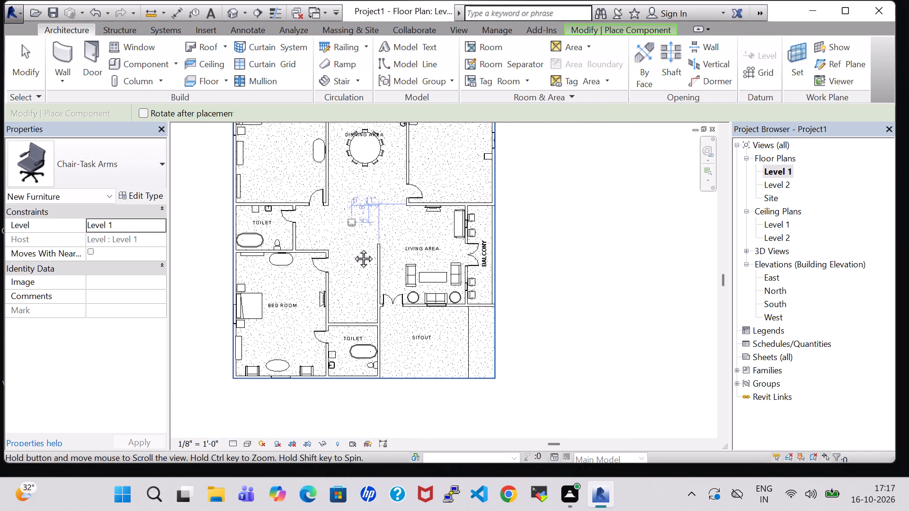
middle_drag(353, 248, 362, 406)
scroll(358, 299, up, 8)
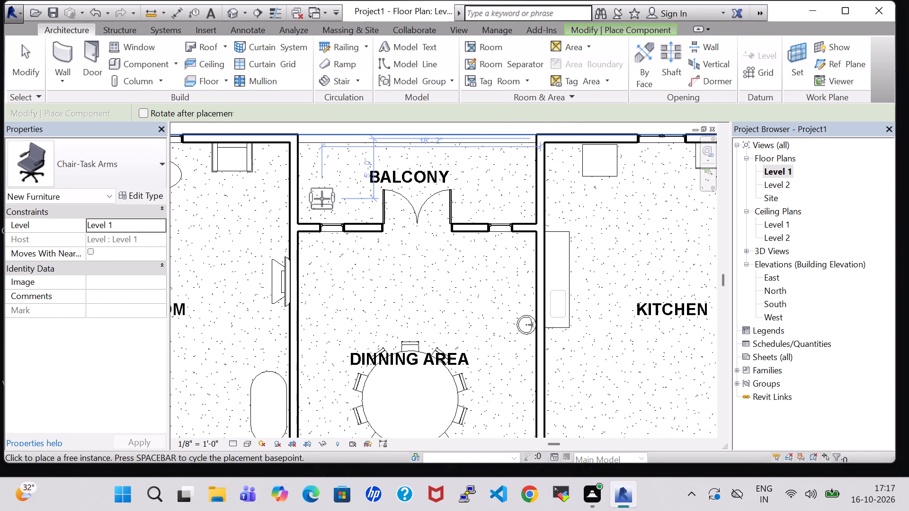
scroll(316, 207, up, 4)
key(space)
key(space)
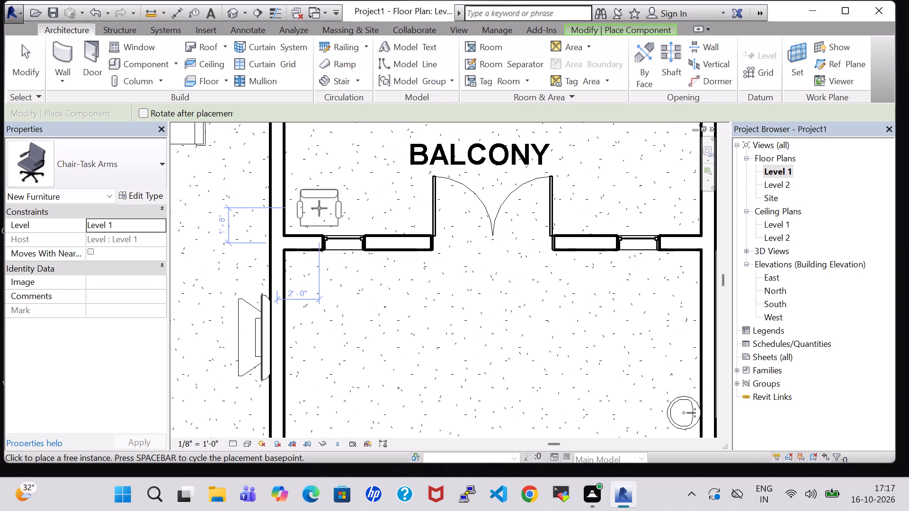
key(space)
key(space)
click(319, 217)
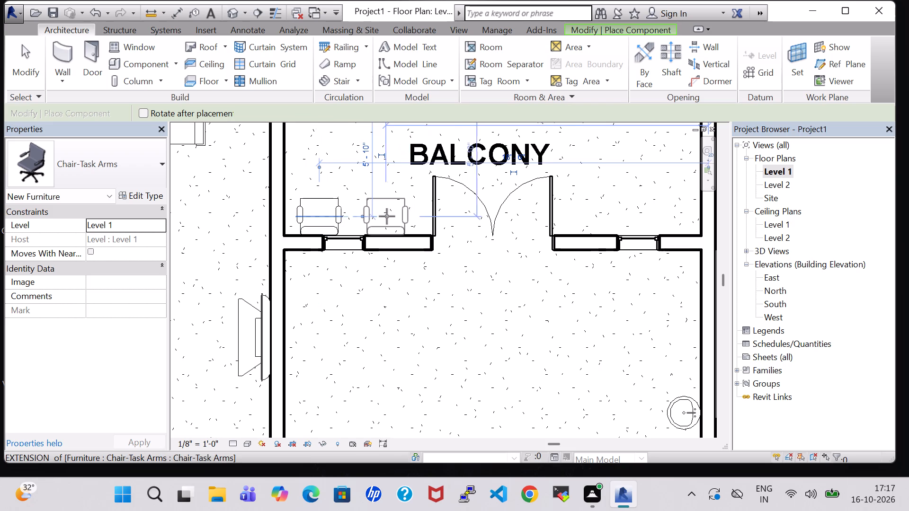
click(391, 215)
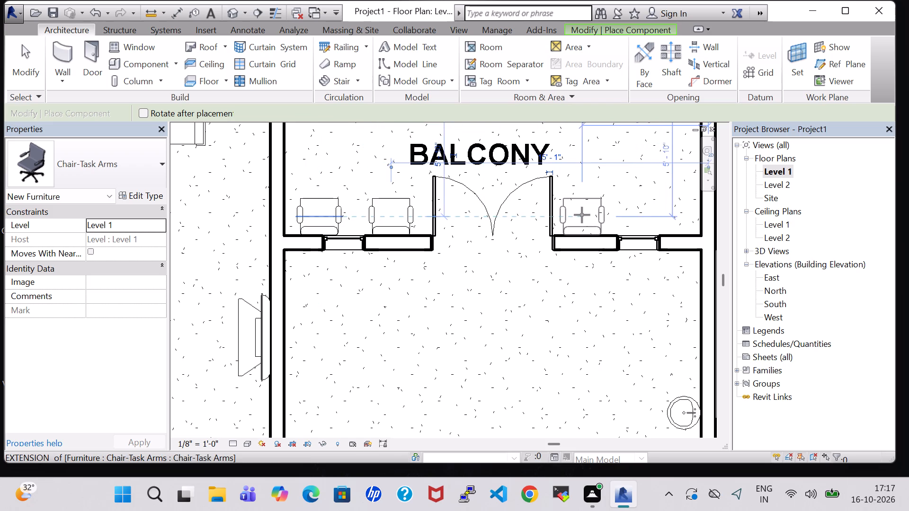
Place two Chair-Task Arms in line with the others on the kitchen side of the dining balcony's double door.
click(582, 215)
middle_drag(645, 216, 571, 216)
click(586, 213)
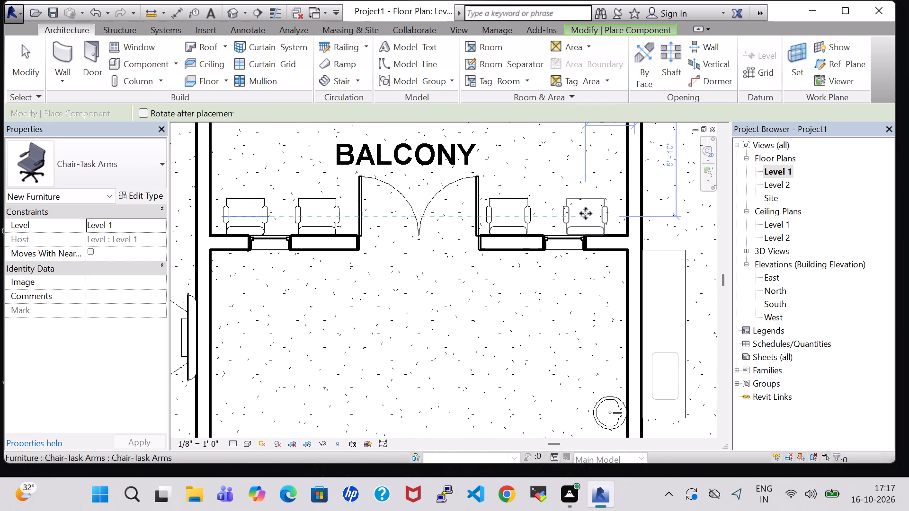
scroll(553, 306, down, 2)
key(Escape)
key(Escape)
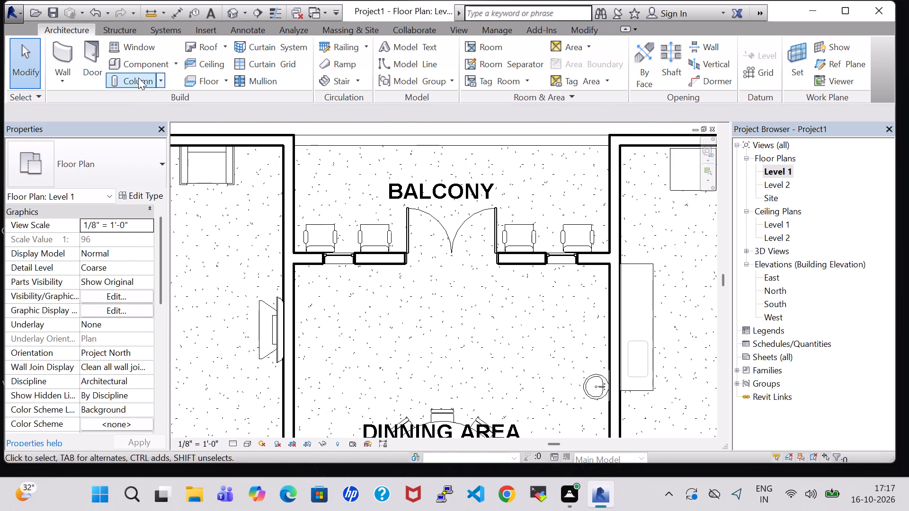
Load the Table-Coffee family from the Furniture library's Tables folder as a component.
click(136, 63)
click(583, 73)
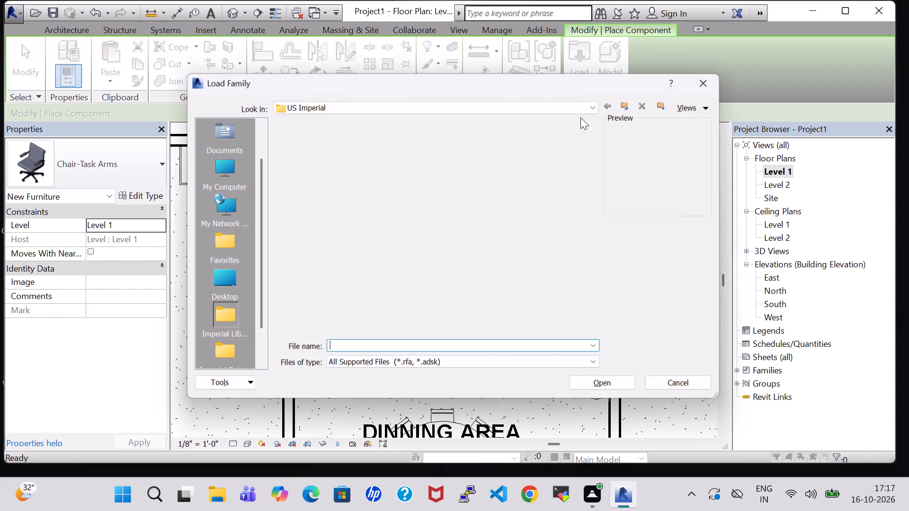
scroll(557, 238, down, 1)
double_click(537, 210)
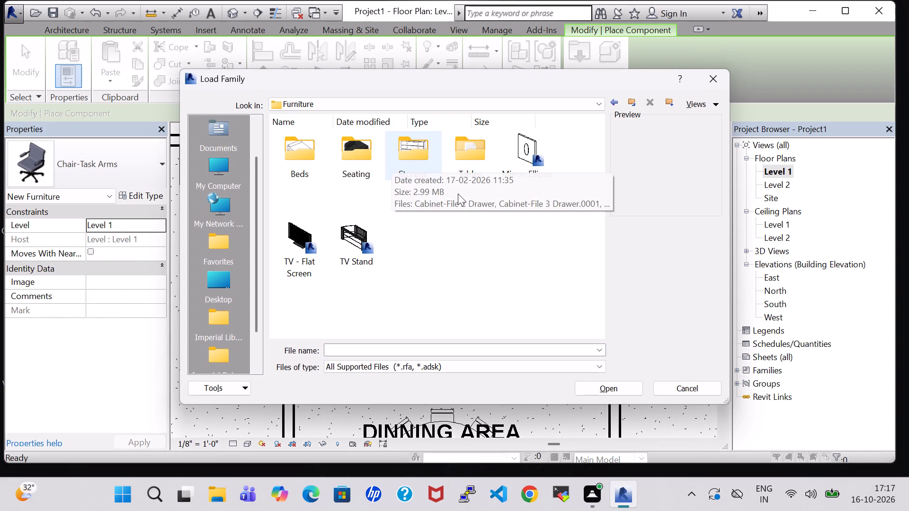
double_click(472, 156)
click(366, 162)
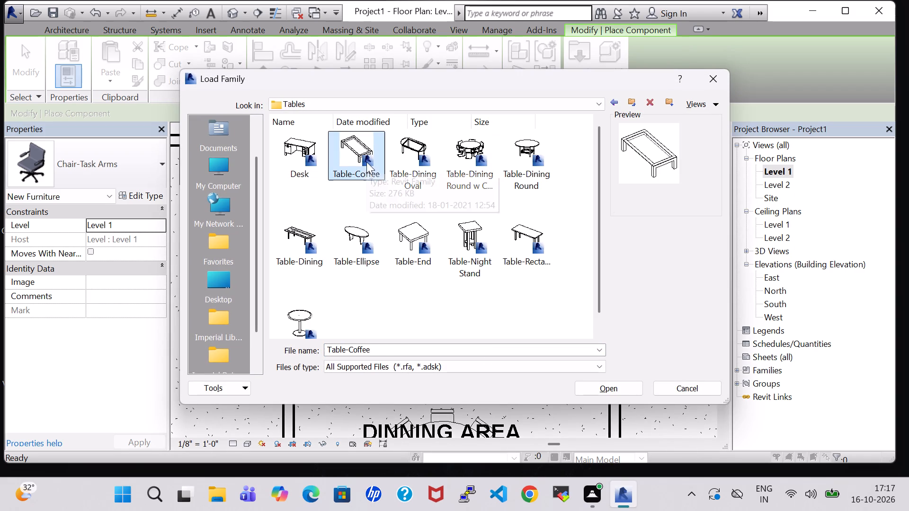
click(618, 382)
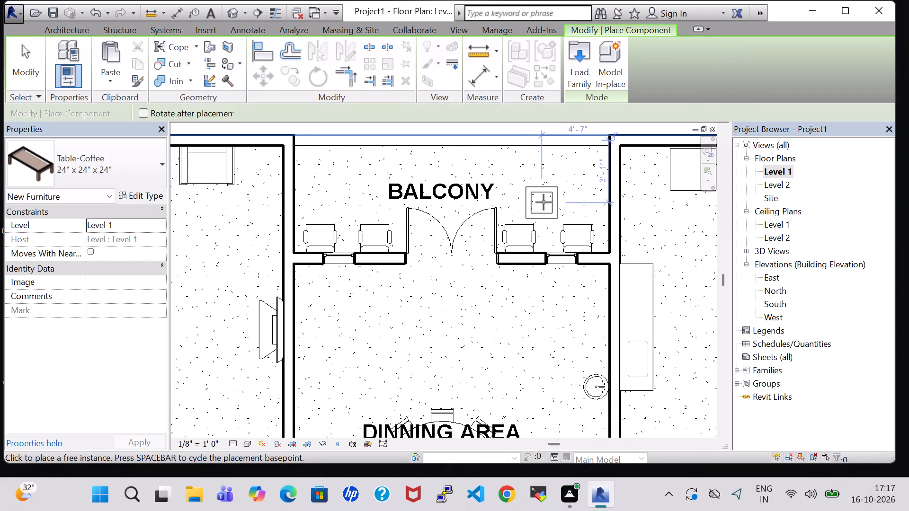
Place a 24" x 24" x 24" Table-Coffee in front of each pair of chairs on the dining area balcony.
click(546, 203)
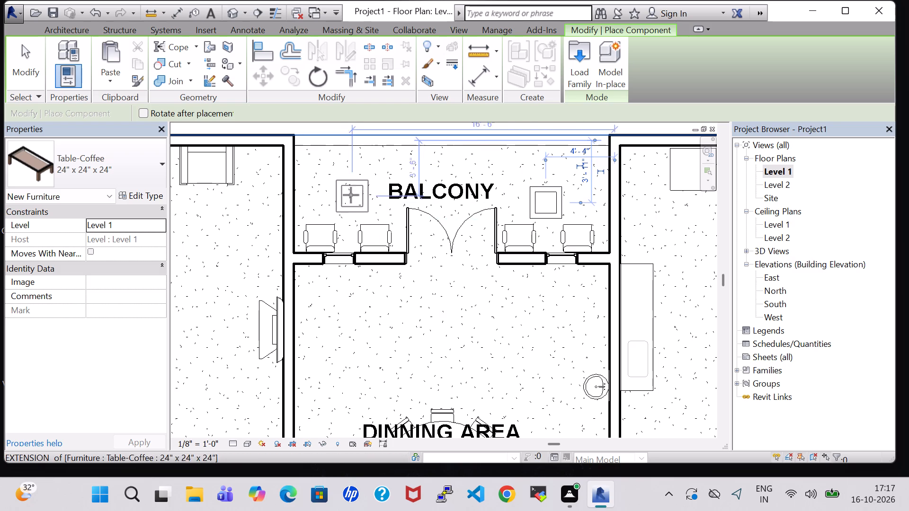
click(347, 193)
scroll(370, 243, down, 2)
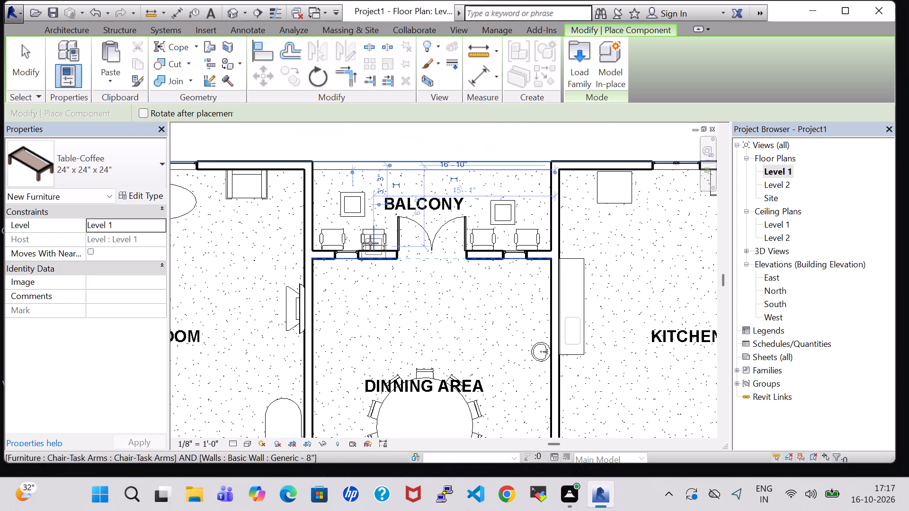
key(Escape)
key(Escape)
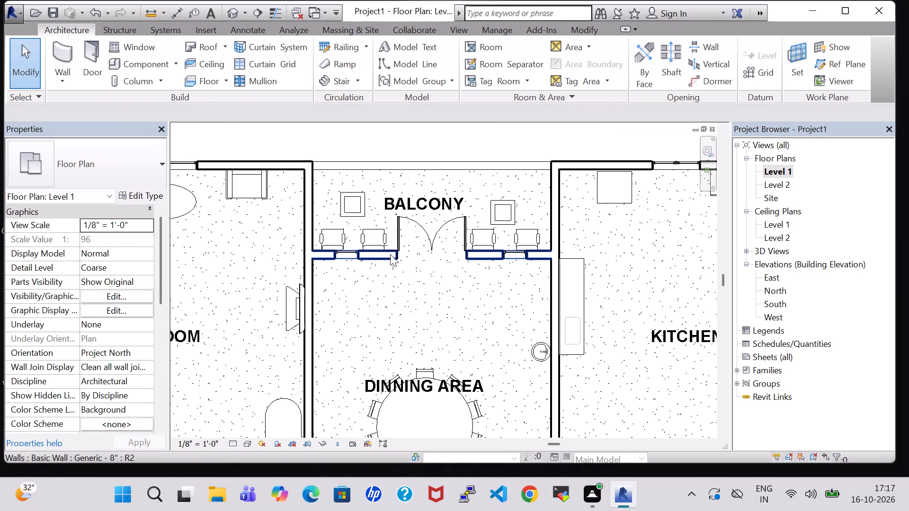
Place a 24" x 24" x 24" Table-Coffee in front of each pair of task chairs on the living area balcony.
click(140, 58)
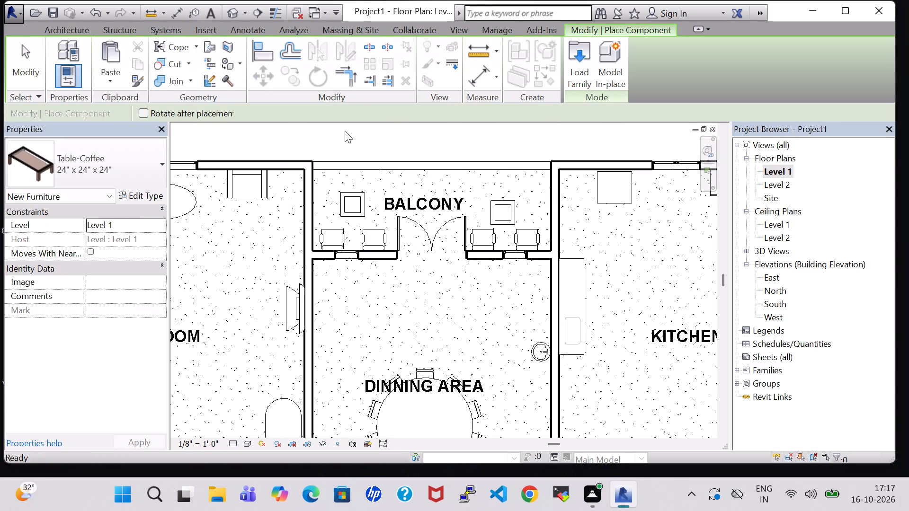
scroll(597, 310, down, 2)
middle_drag(543, 288, 492, 269)
middle_drag(584, 308, 355, 224)
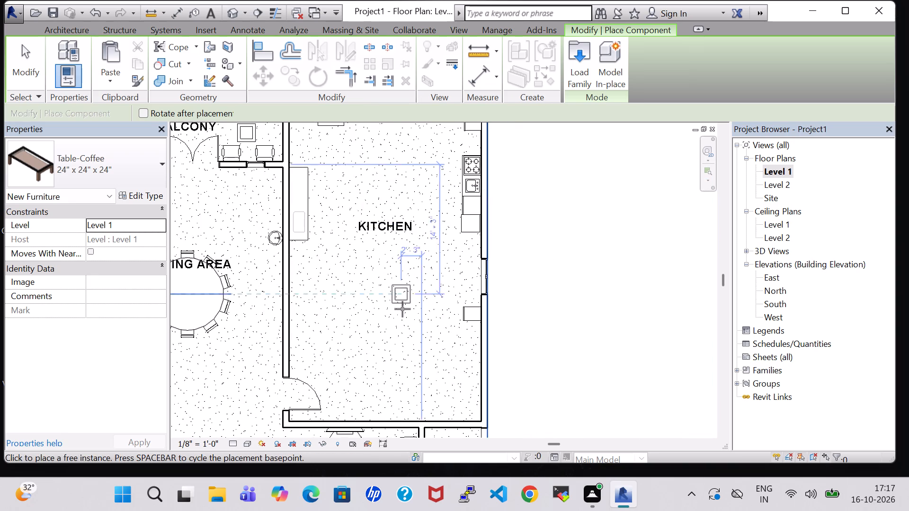
middle_drag(402, 313, 429, 190)
scroll(432, 229, up, 2)
middle_drag(451, 267, 459, 155)
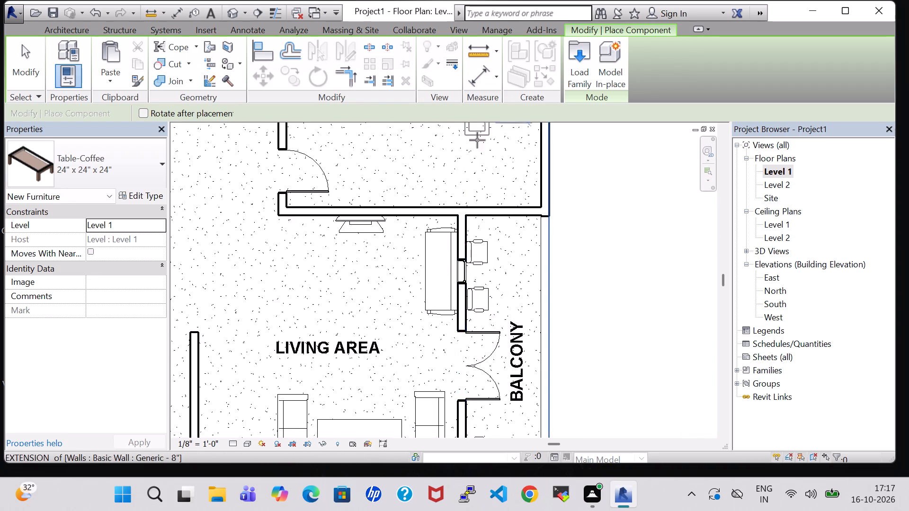
scroll(466, 288, down, 1)
scroll(508, 283, up, 2)
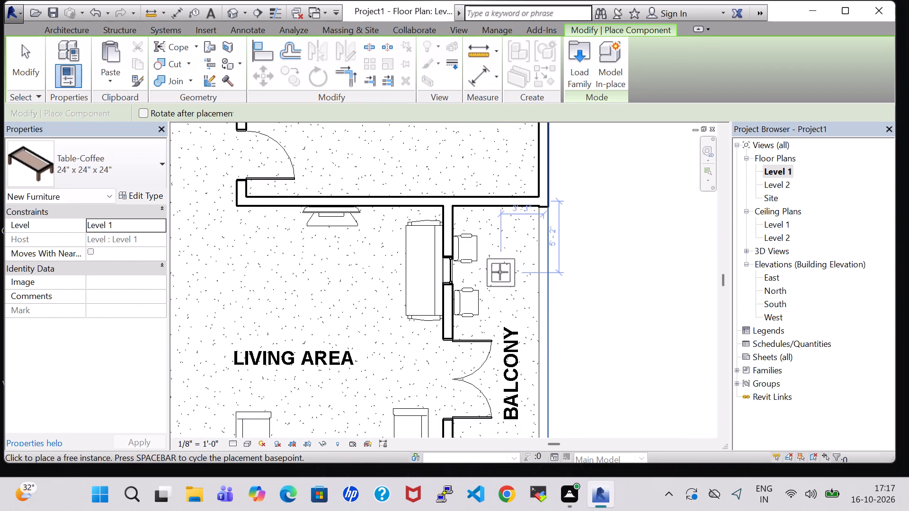
click(500, 272)
middle_drag(518, 313, 513, 181)
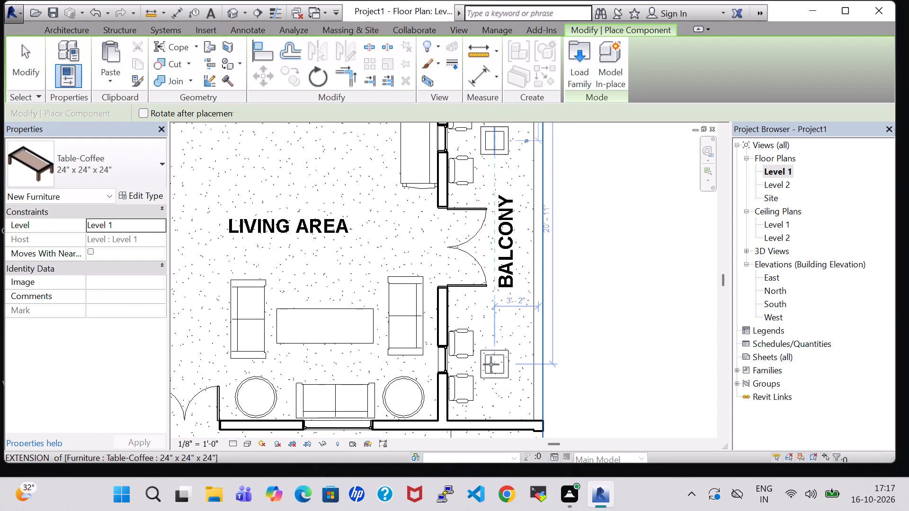
click(491, 364)
key(Escape)
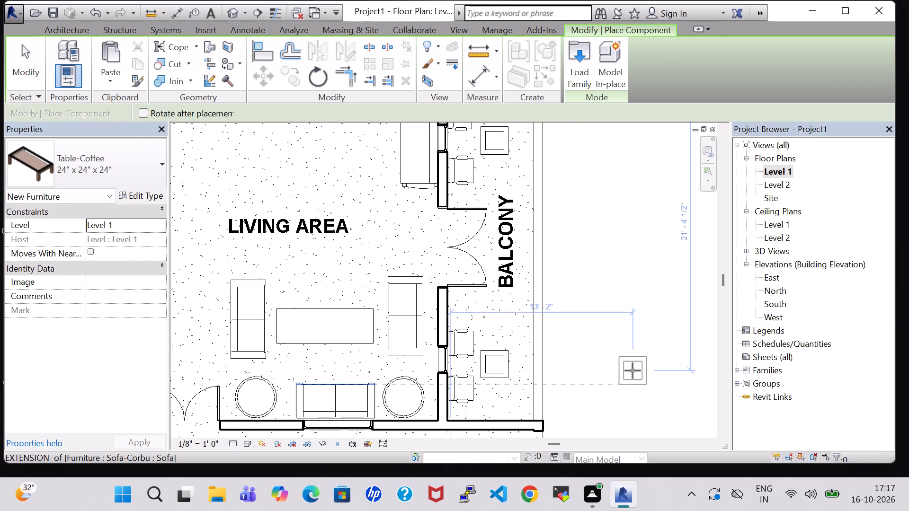
key(Escape)
Examine the furnished house in the 3D view, including the living area and its balcony seating.
click(230, 16)
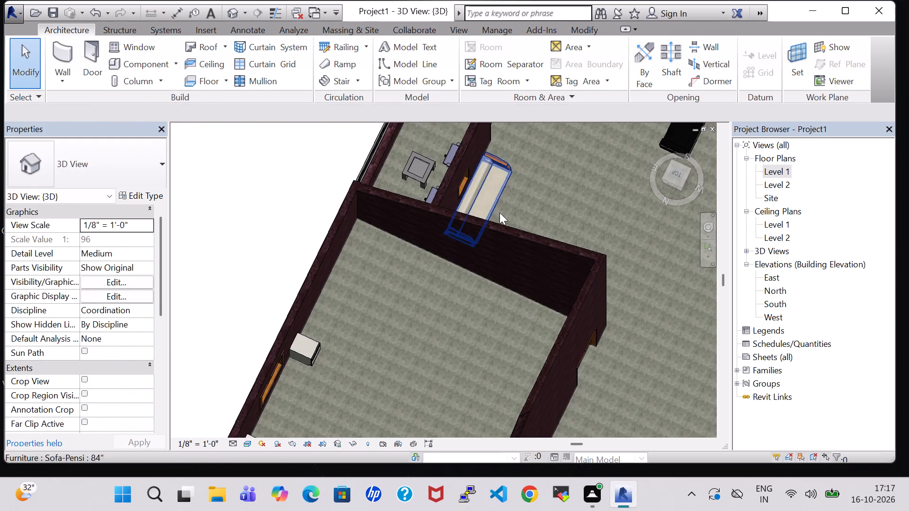
scroll(505, 275, down, 5)
middle_drag(614, 297, 458, 323)
scroll(482, 314, down, 1)
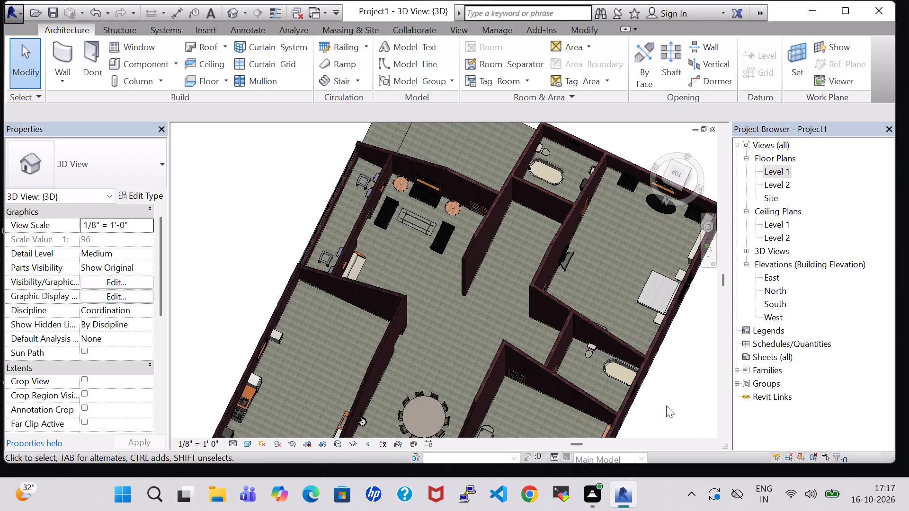
shift+middle_drag(464, 336, 382, 229)
shift+middle_drag(402, 215, 517, 271)
middle_drag(445, 312, 502, 274)
middle_drag(423, 376, 479, 340)
scroll(462, 347, up, 4)
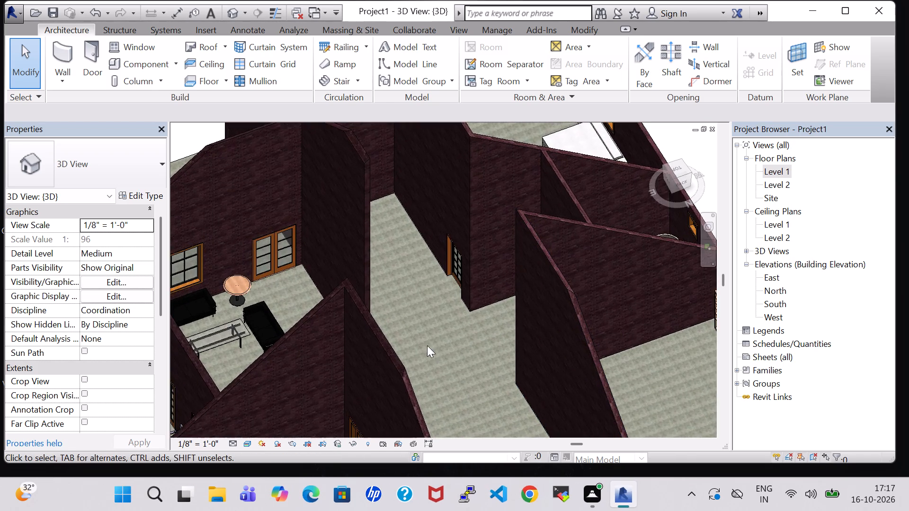
middle_drag(425, 345, 553, 245)
middle_click(555, 242)
shift+middle_drag(229, 385, 199, 371)
shift+middle_drag(195, 247, 229, 348)
shift+scroll(195, 247, down, 1)
Preview the RPC Tree - Deciduous types American Beech - 20' and Gray Birch - 10' as components on the living area balcony.
click(123, 60)
click(124, 158)
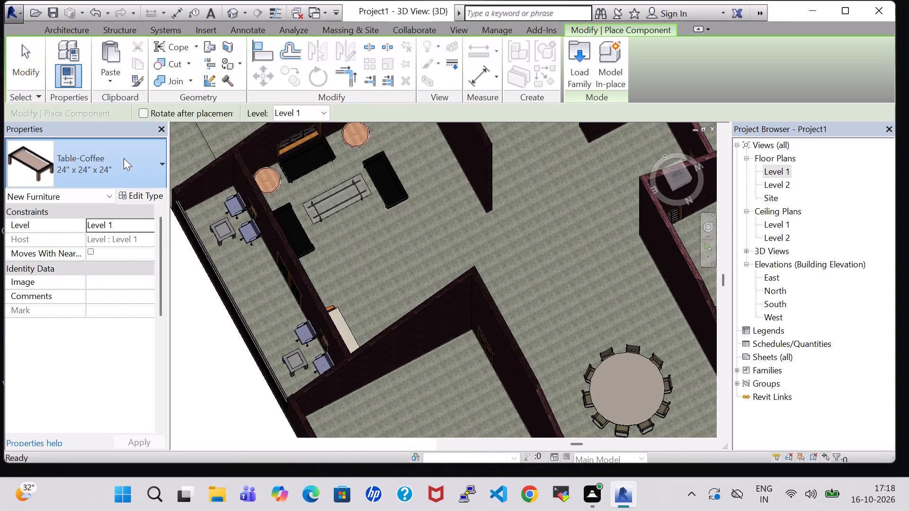
scroll(71, 291, down, 9)
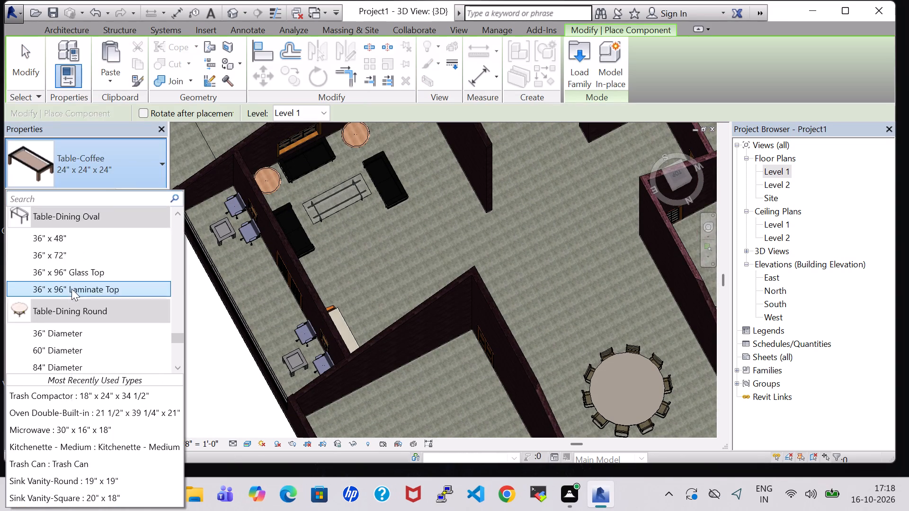
scroll(71, 289, down, 16)
scroll(147, 344, down, 3)
scroll(148, 344, up, 5)
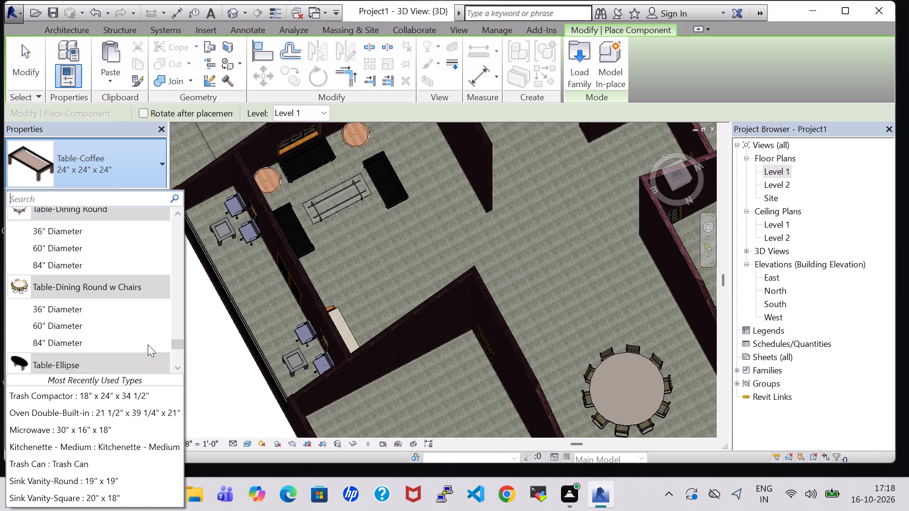
scroll(148, 344, up, 20)
scroll(148, 344, up, 15)
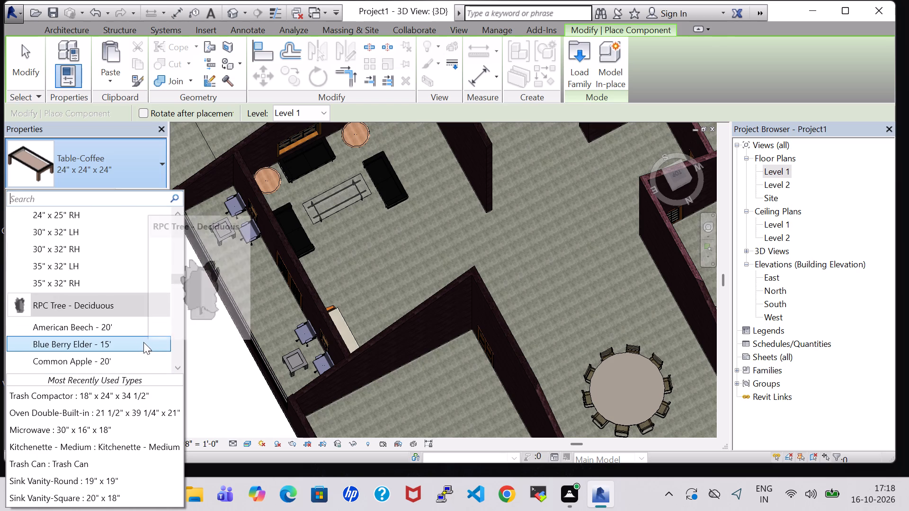
click(107, 327)
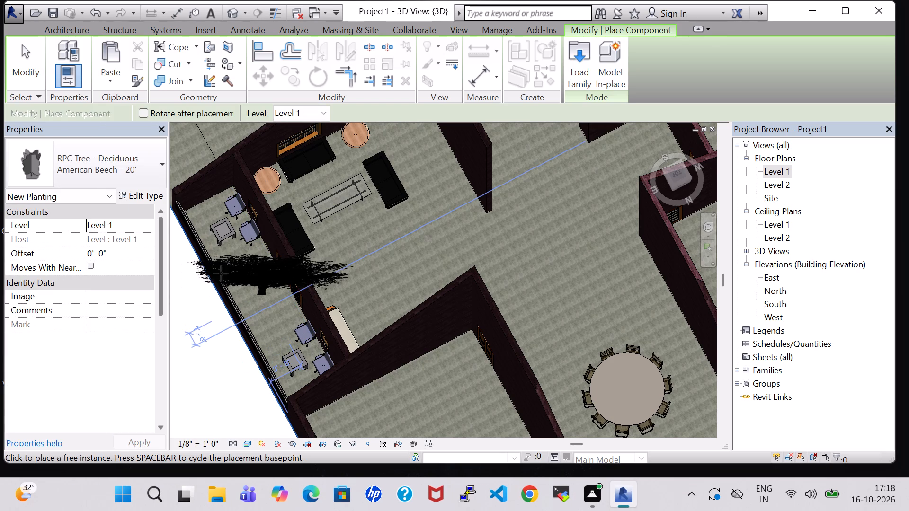
click(149, 166)
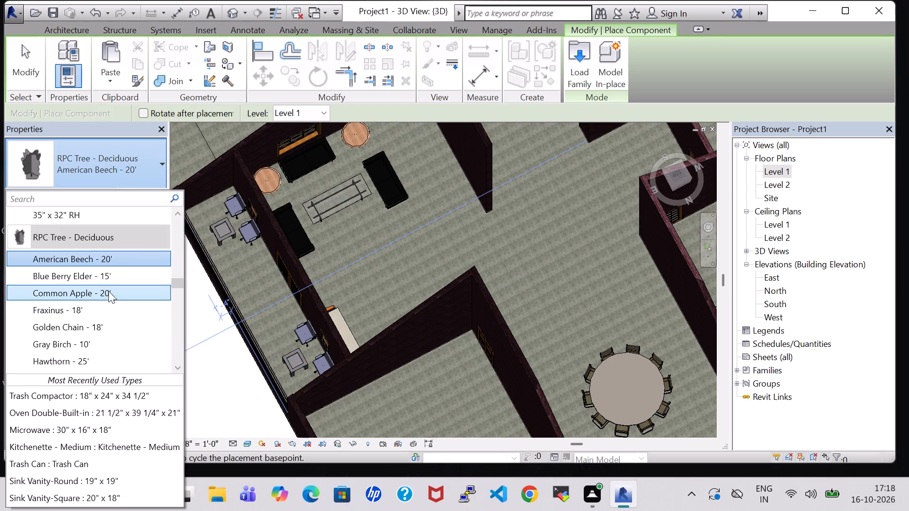
click(89, 337)
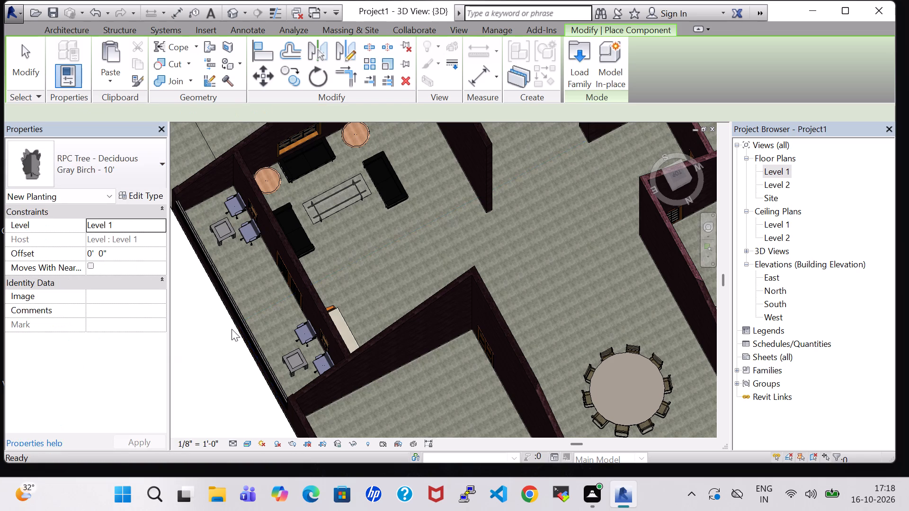
scroll(262, 283, up, 4)
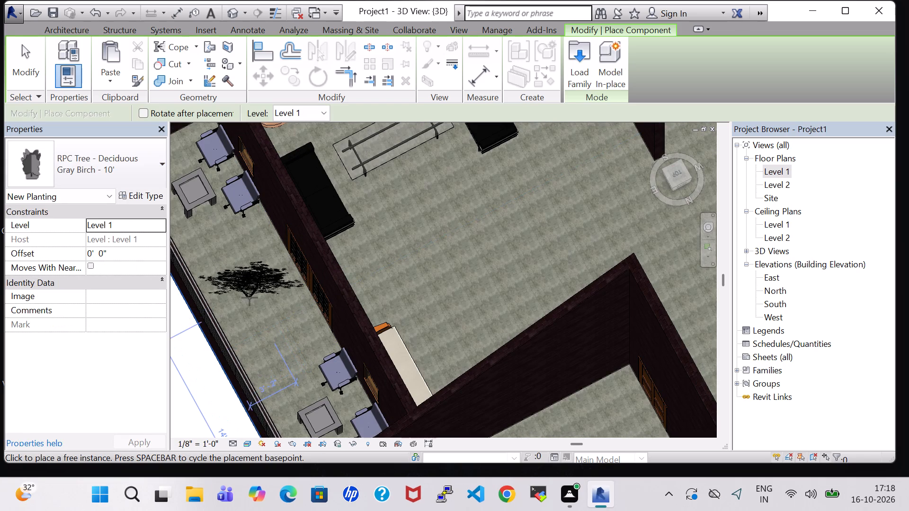
Compare the Japanese Maple - 10', Kousa Dogwood - 10' and Gray Birch - 10' tree types on the living area balcony without placing one.
click(140, 179)
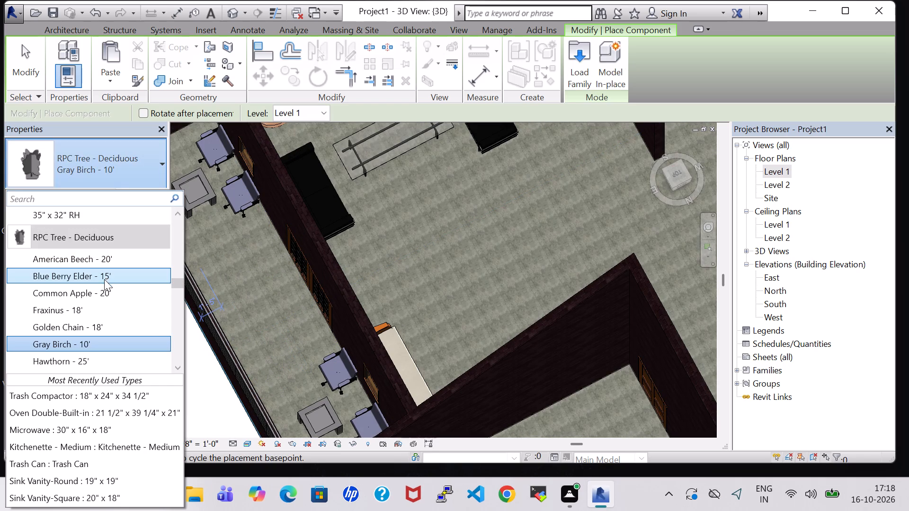
scroll(81, 307, down, 1)
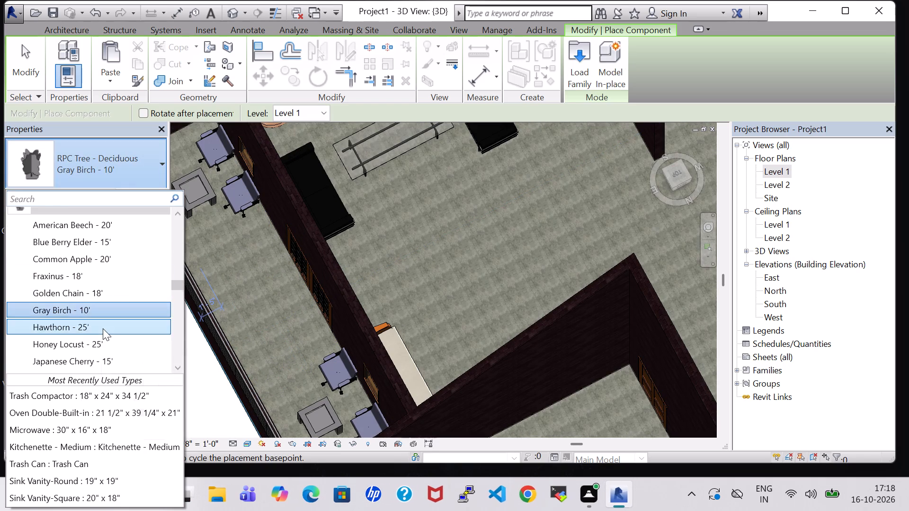
scroll(103, 328, down, 2)
click(103, 313)
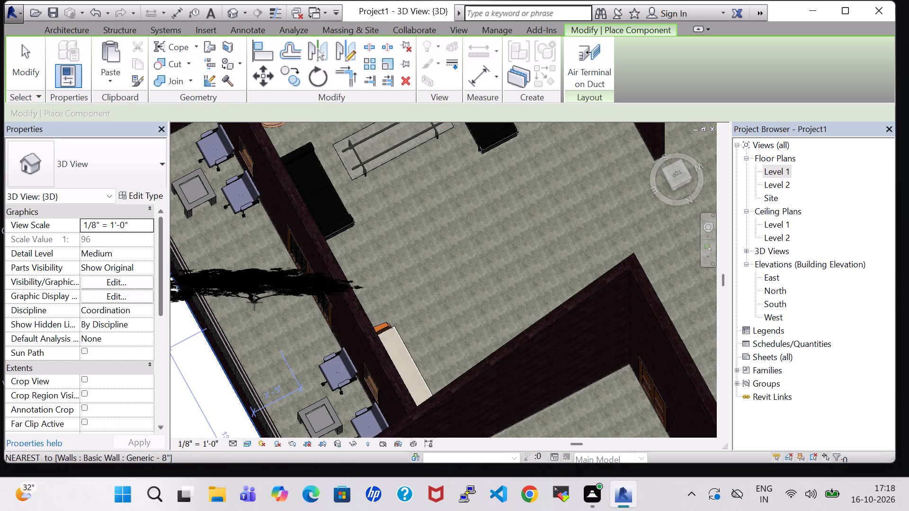
click(138, 168)
scroll(109, 283, down, 1)
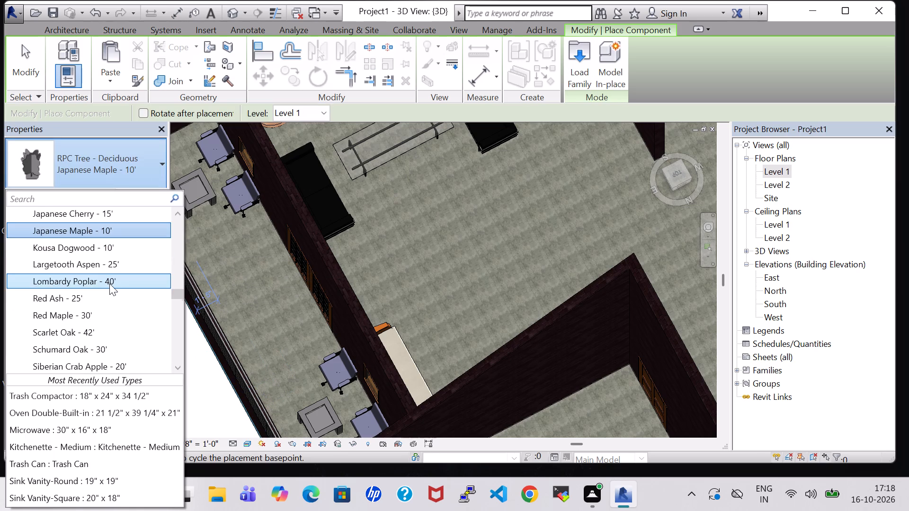
scroll(102, 331, up, 1)
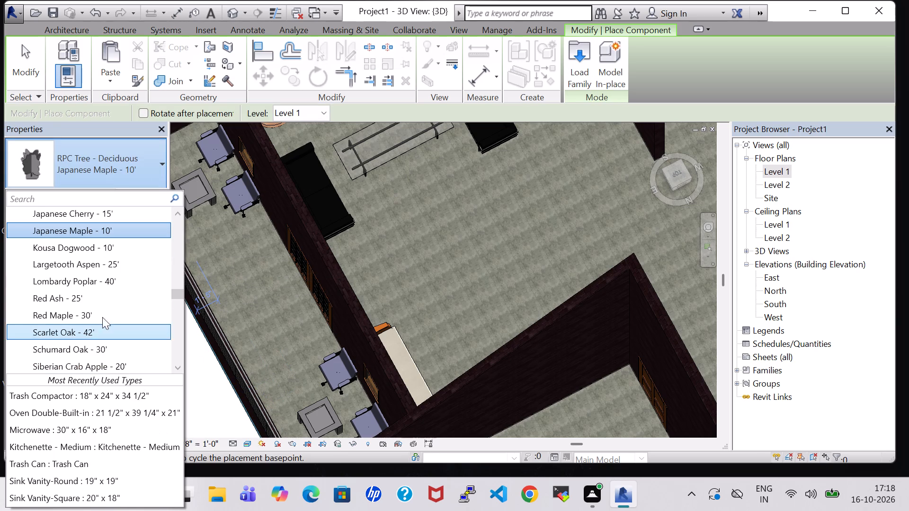
click(110, 244)
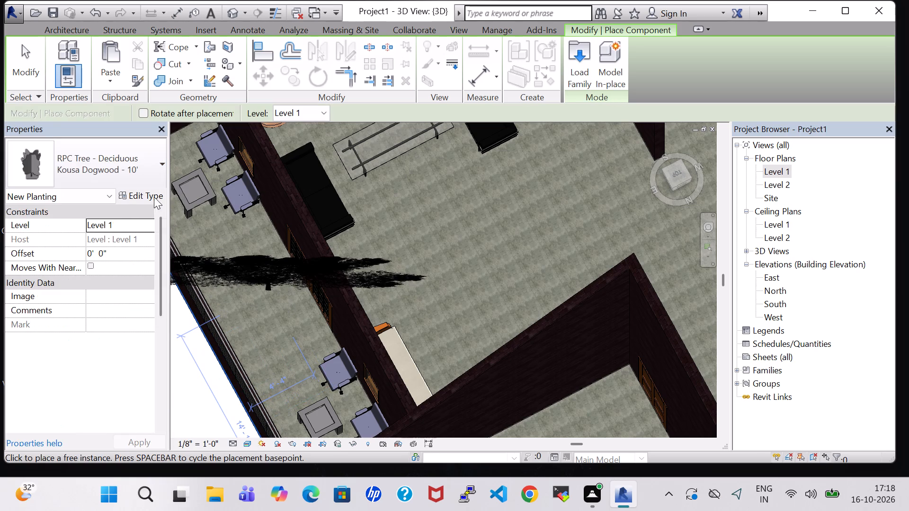
click(144, 176)
scroll(116, 303, up, 3)
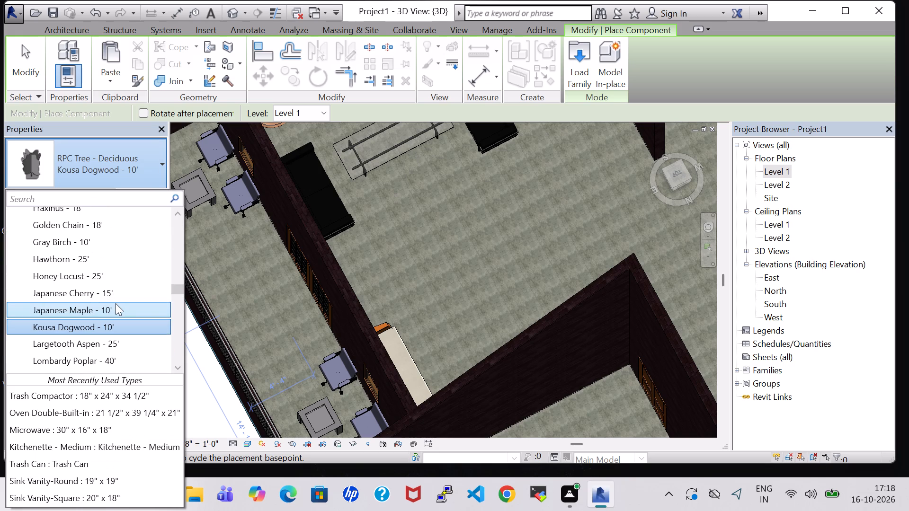
click(116, 303)
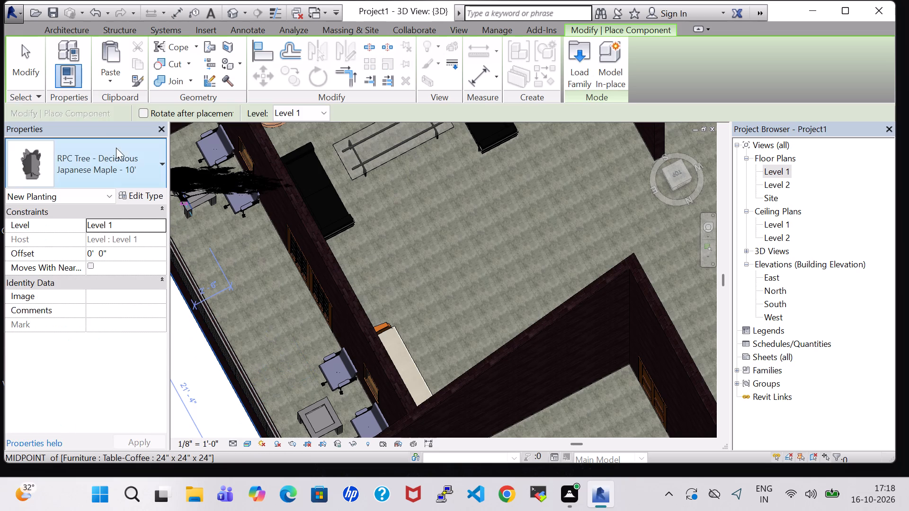
click(123, 165)
scroll(96, 259, up, 1)
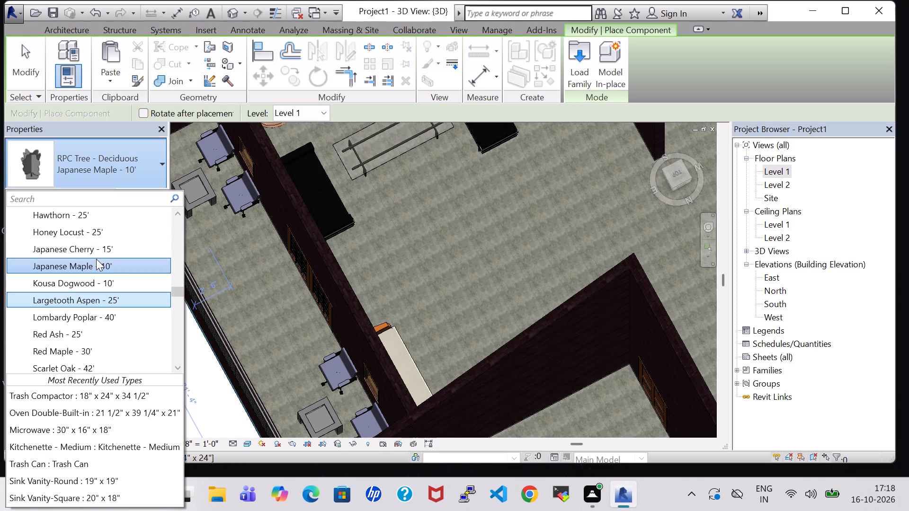
scroll(112, 270, up, 2)
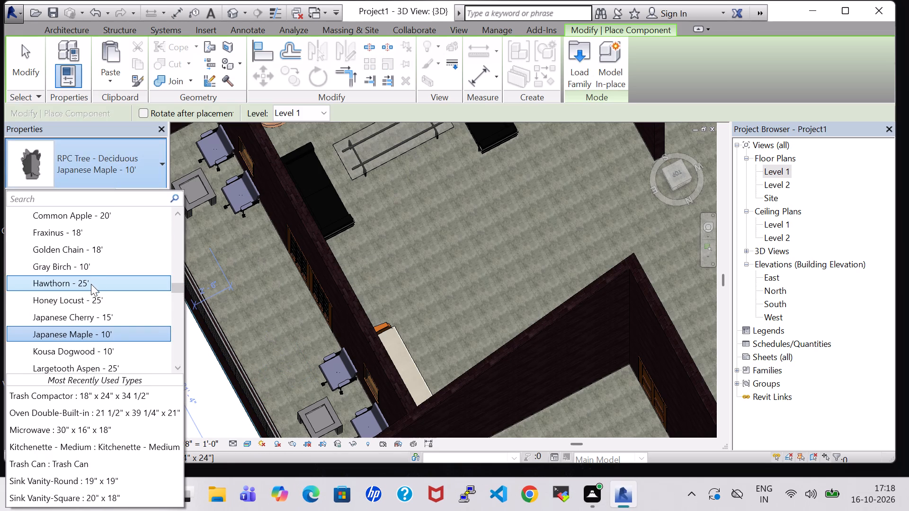
click(87, 262)
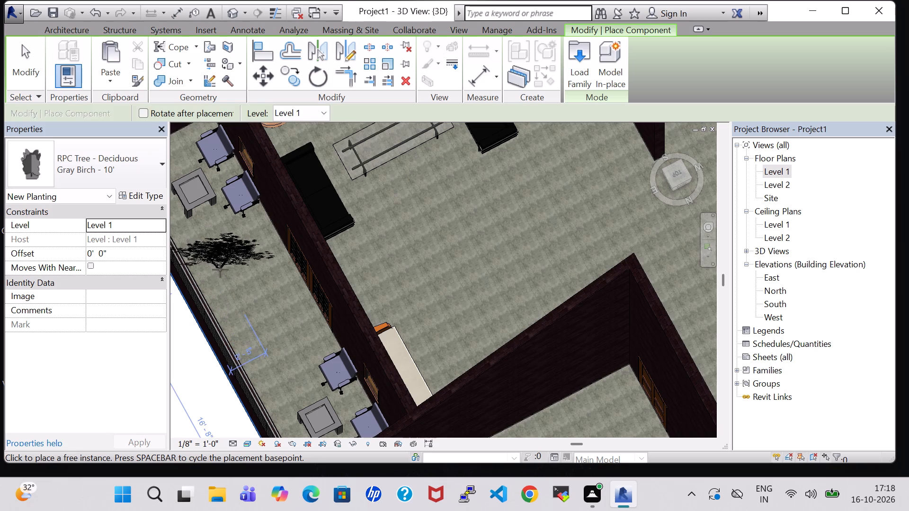
shift+middle_drag(254, 285, 224, 185)
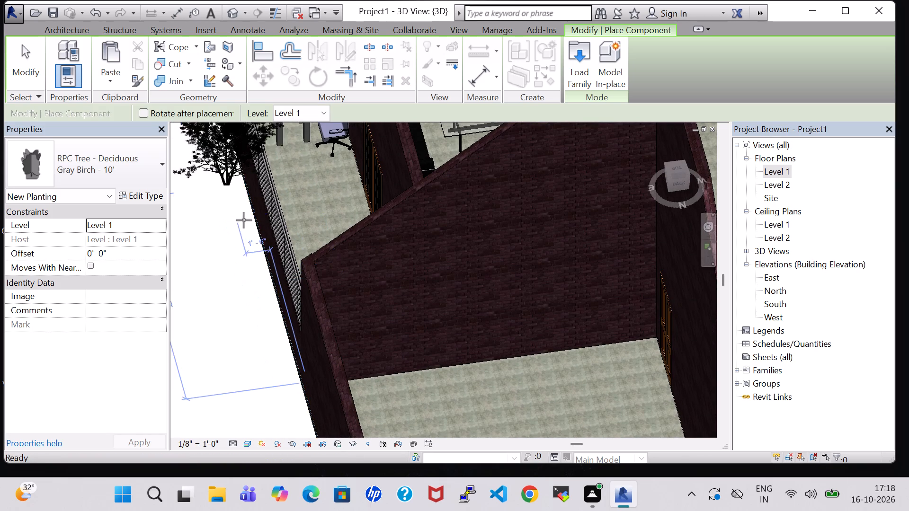
key(Escape)
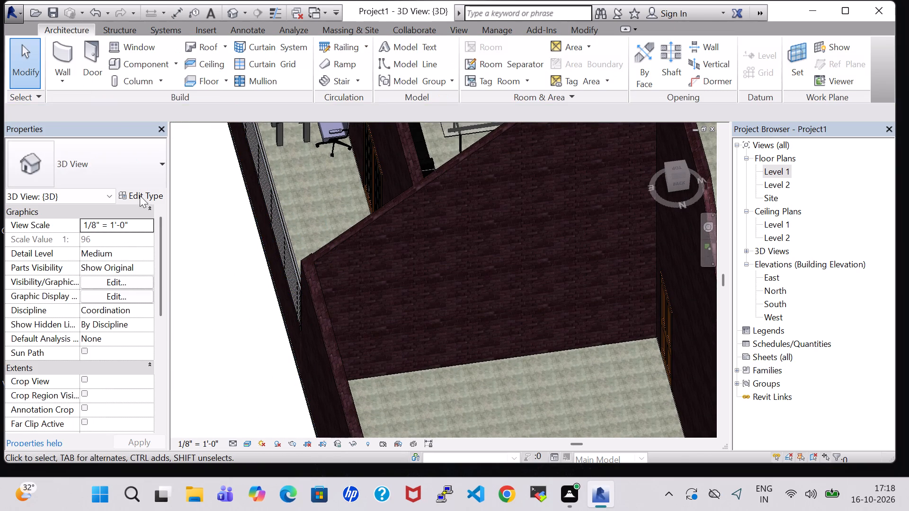
key(Escape)
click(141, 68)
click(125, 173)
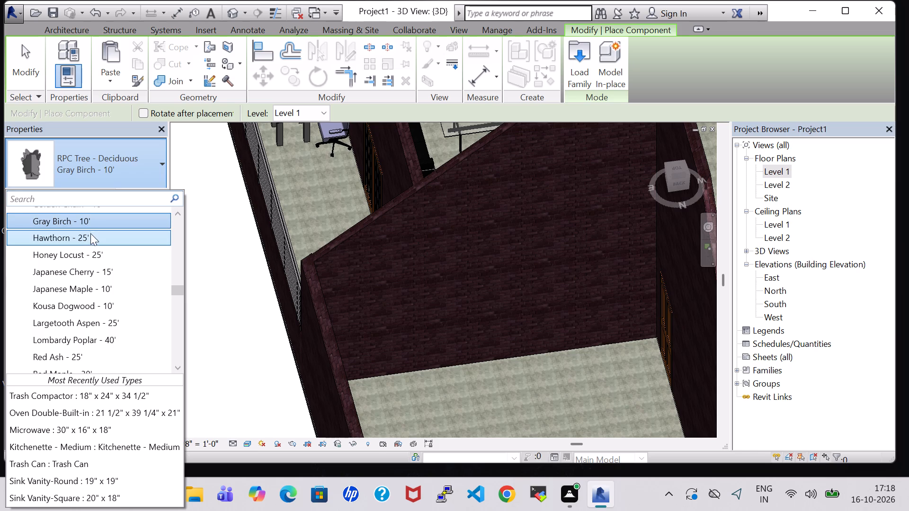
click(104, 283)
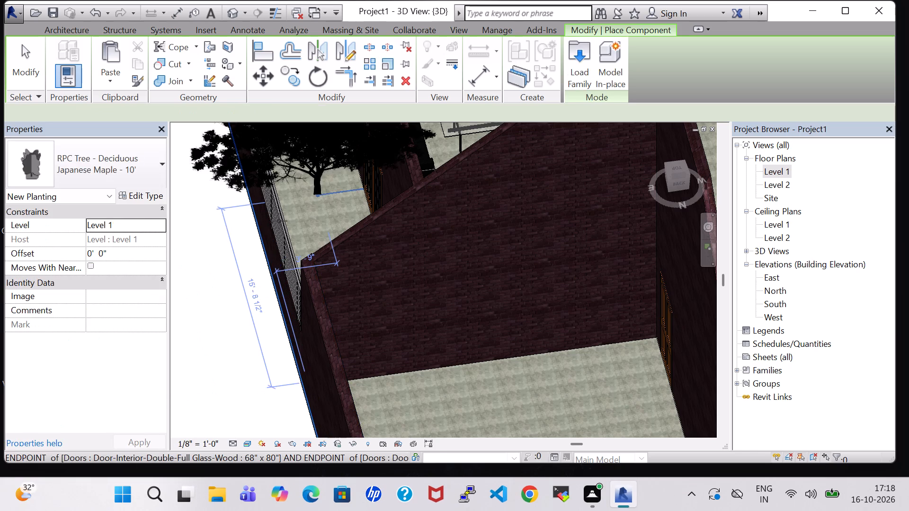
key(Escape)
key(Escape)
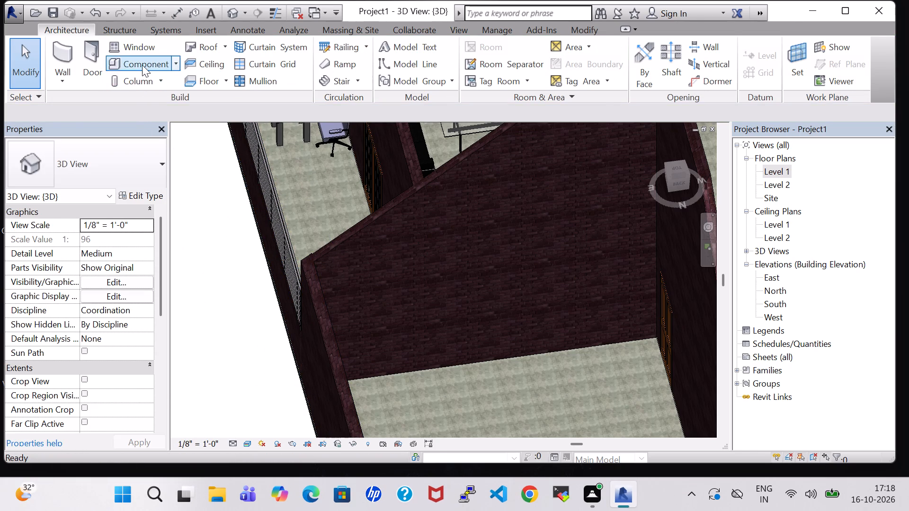
Preview the RPC Tree - Deciduous type Gray Birch - 10' on the living area balcony without placing one.
click(142, 65)
click(141, 160)
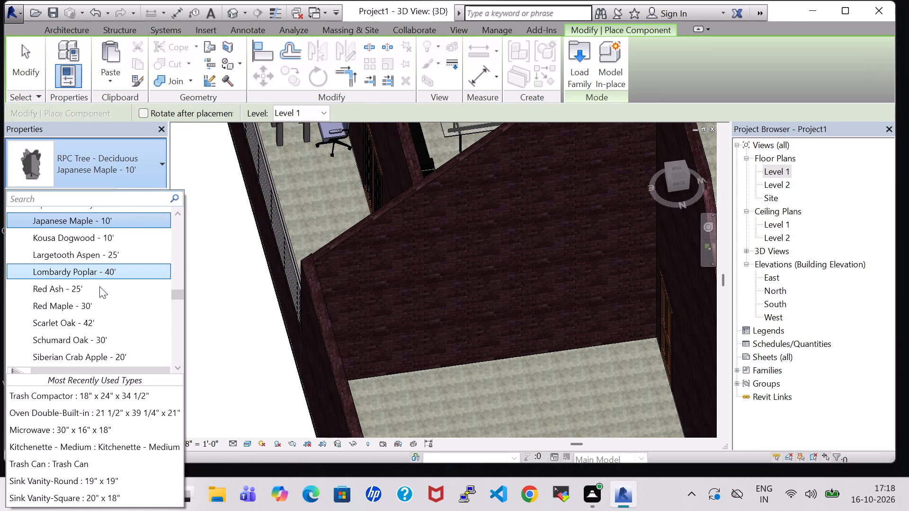
scroll(96, 264, up, 1)
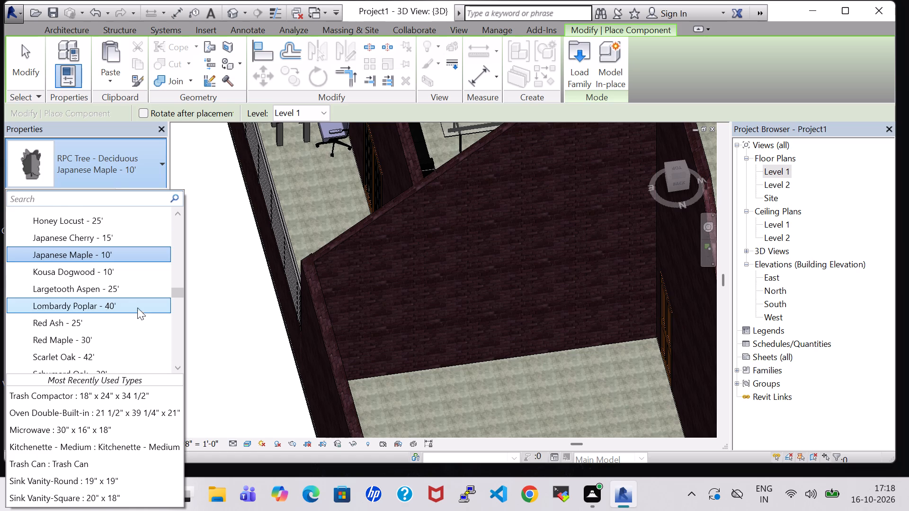
scroll(108, 262, up, 4)
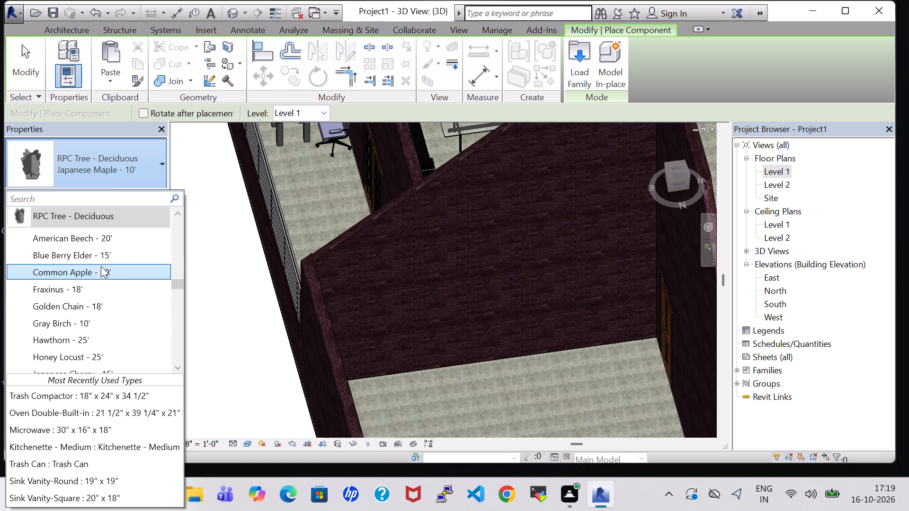
scroll(97, 237, up, 2)
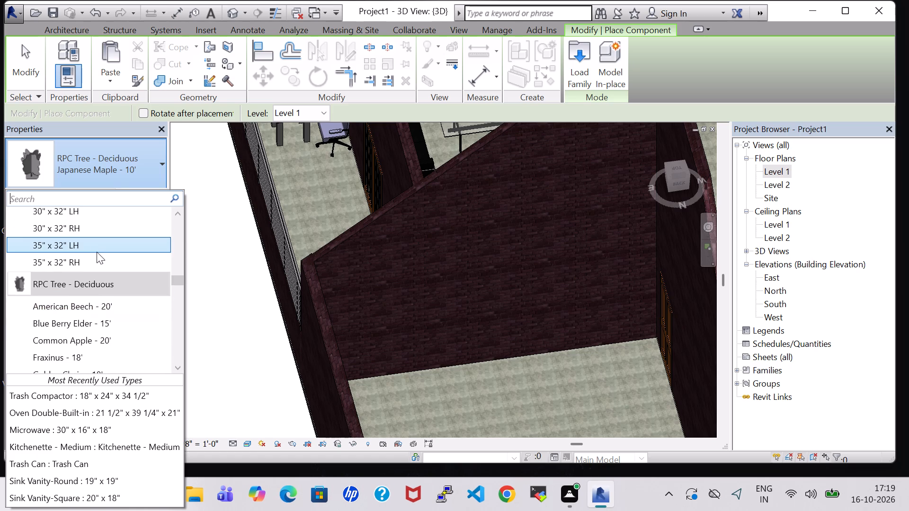
scroll(97, 252, up, 3)
scroll(97, 252, down, 6)
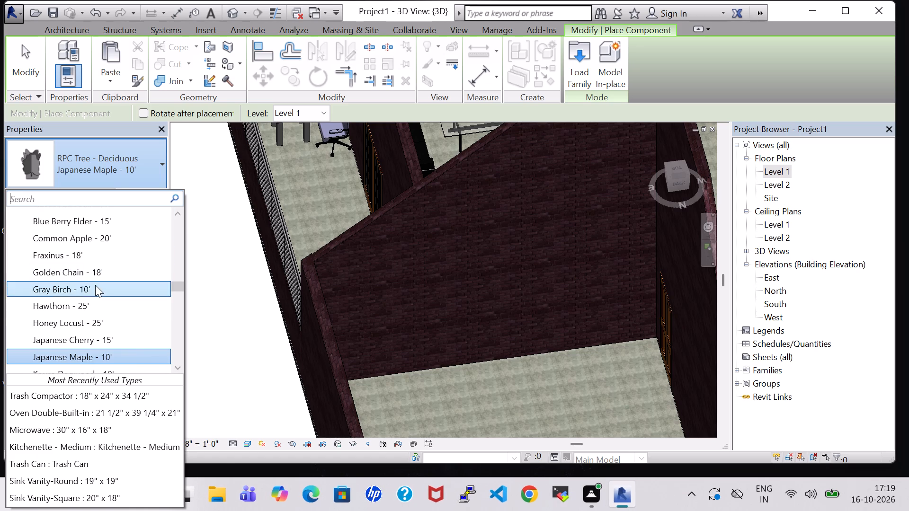
click(95, 285)
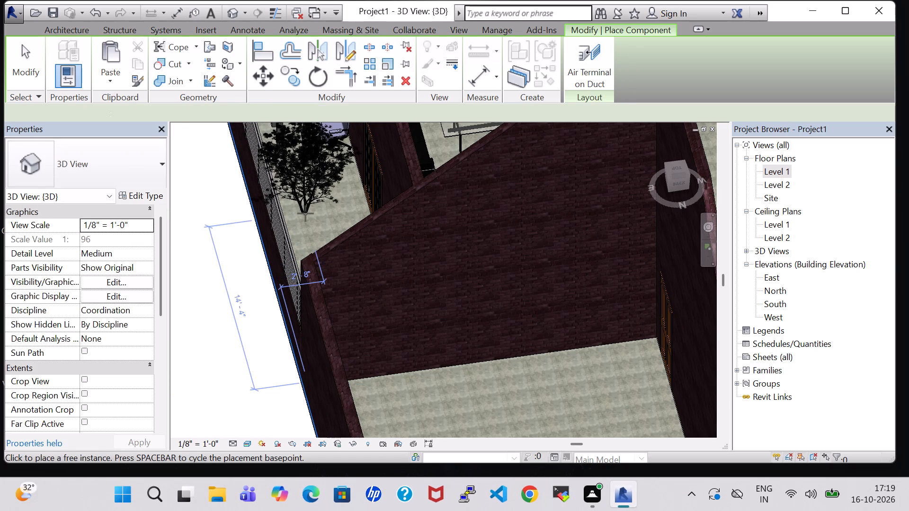
key(Escape)
key(Escape)
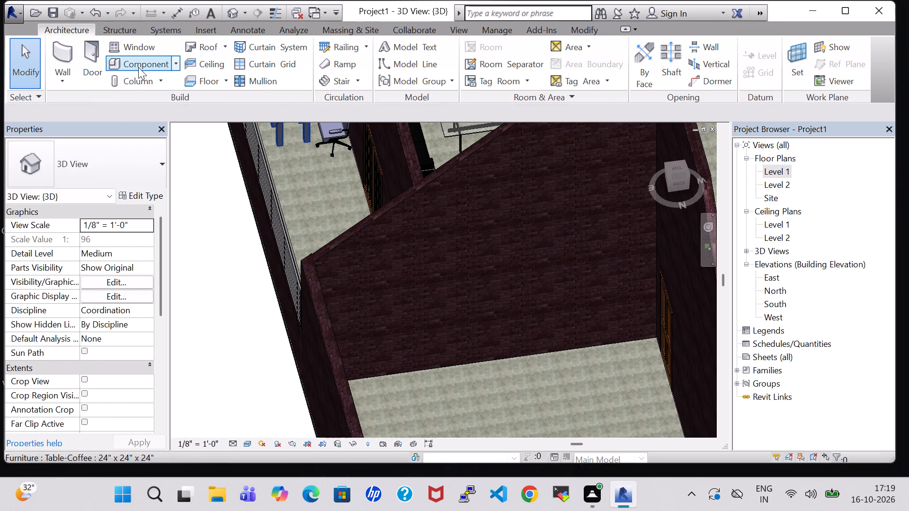
Load the RPC Tree - Deciduous family from the US Imperial Planting folder, overwriting the existing version, without placing a tree.
click(138, 67)
click(573, 73)
scroll(429, 195, down, 1)
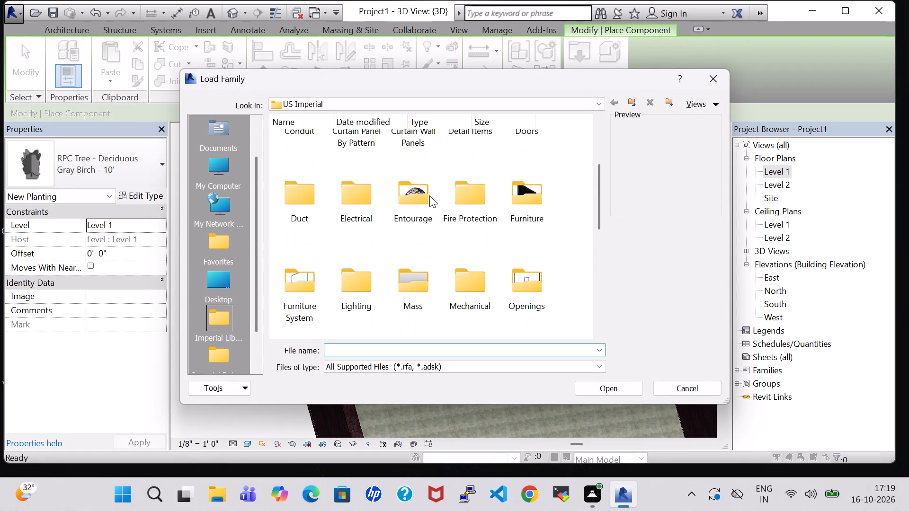
scroll(398, 184, down, 1)
double_click(374, 221)
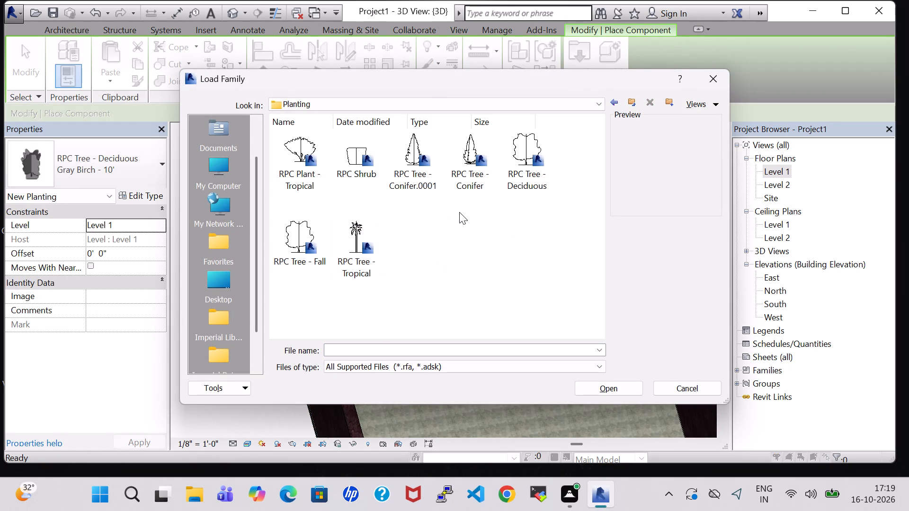
click(553, 163)
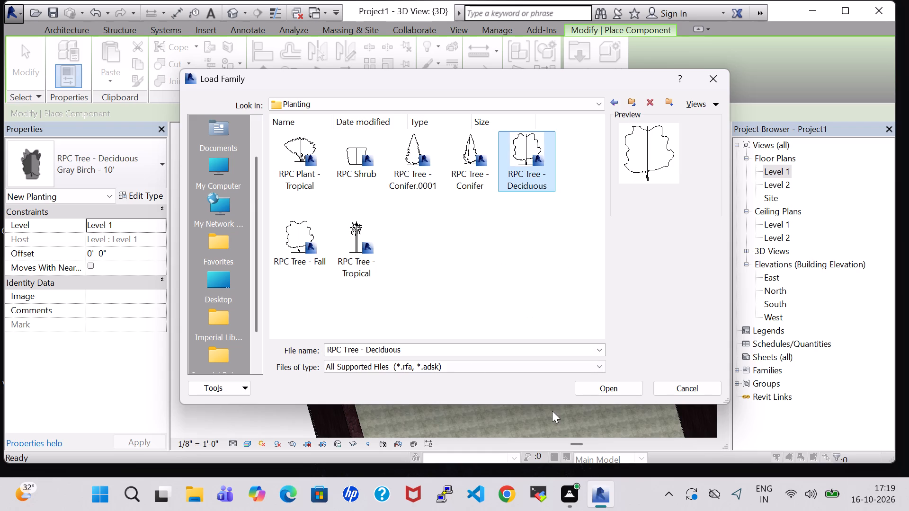
click(601, 392)
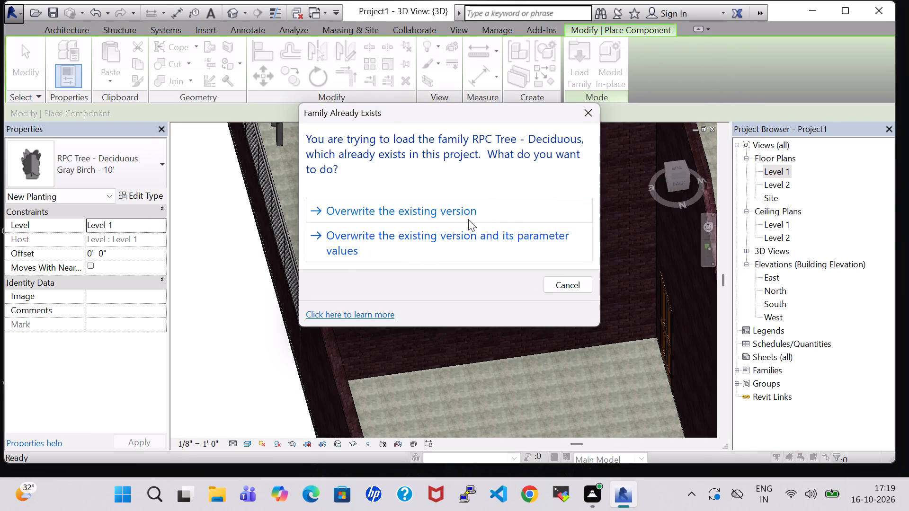
click(468, 219)
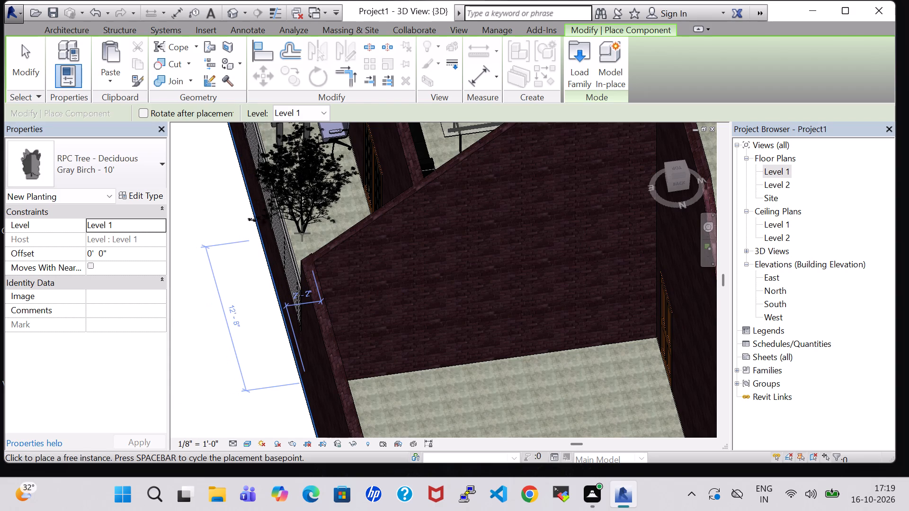
key(Escape)
key(Escape)
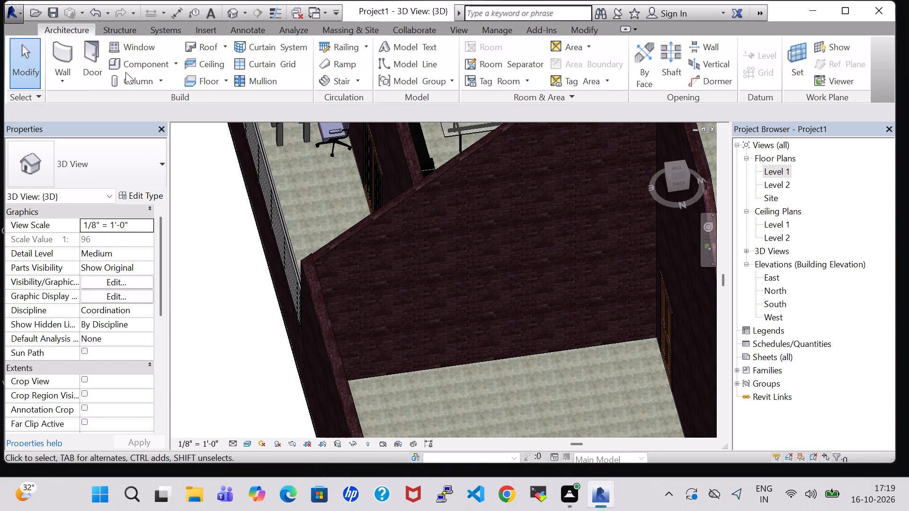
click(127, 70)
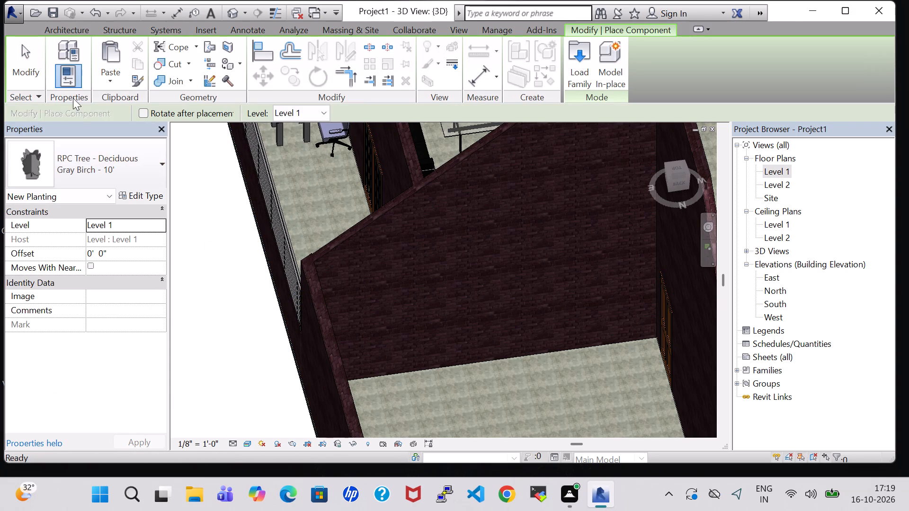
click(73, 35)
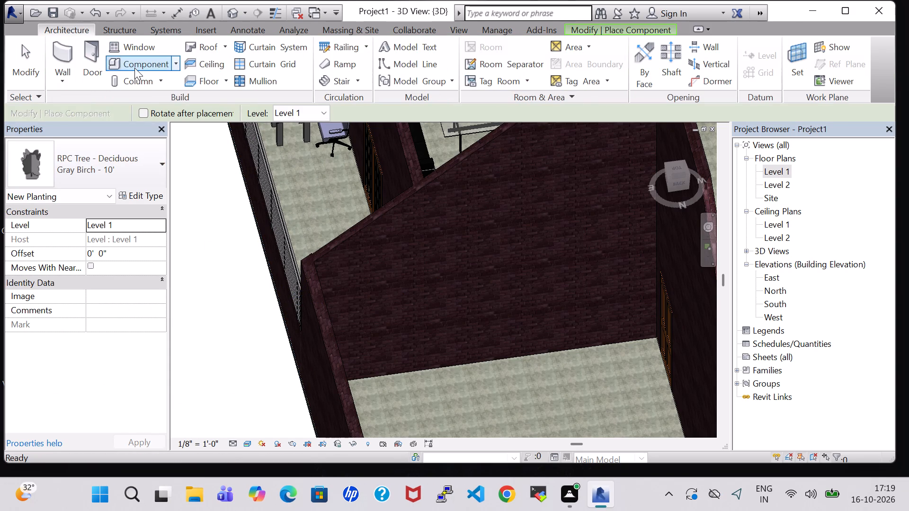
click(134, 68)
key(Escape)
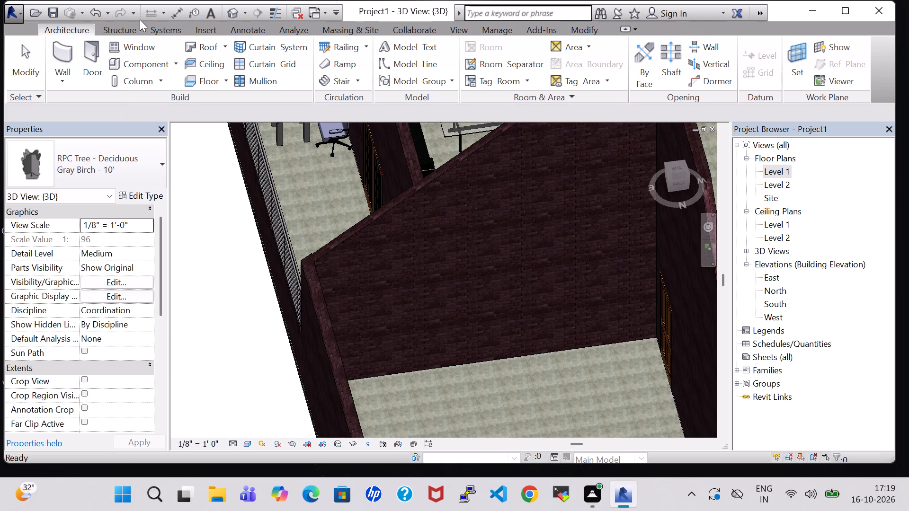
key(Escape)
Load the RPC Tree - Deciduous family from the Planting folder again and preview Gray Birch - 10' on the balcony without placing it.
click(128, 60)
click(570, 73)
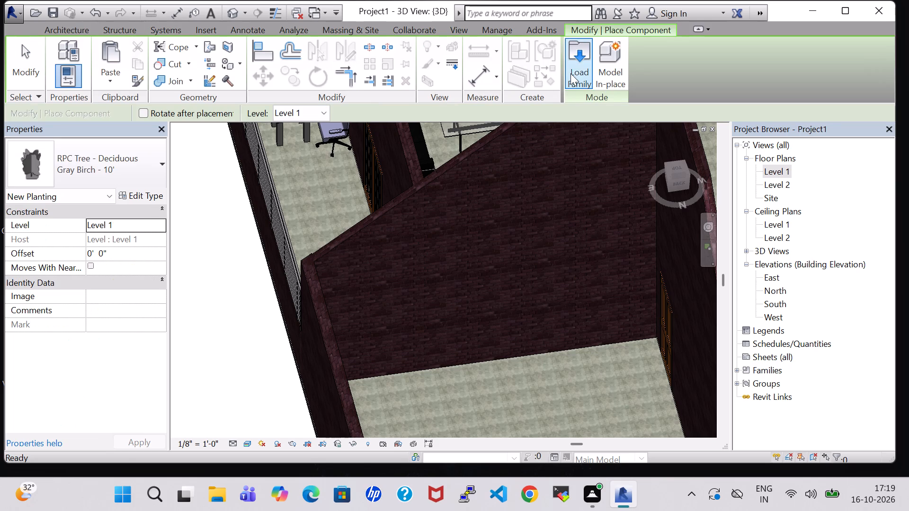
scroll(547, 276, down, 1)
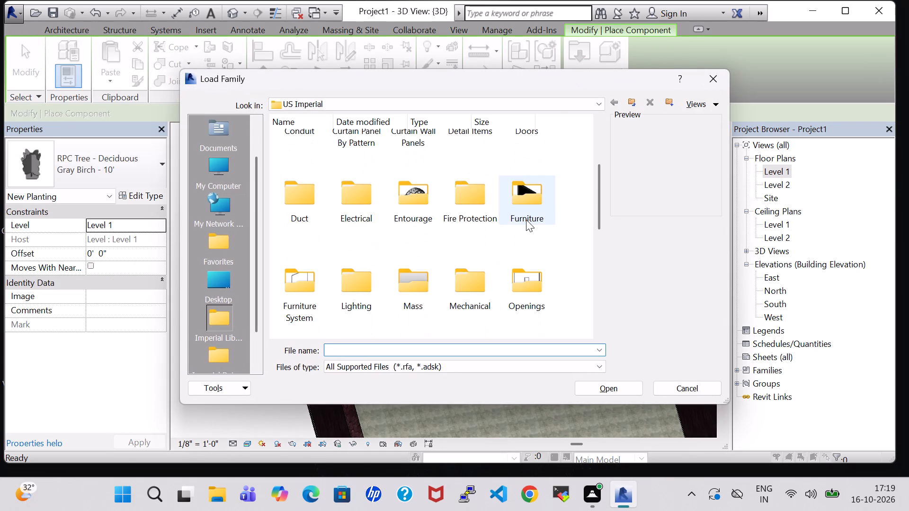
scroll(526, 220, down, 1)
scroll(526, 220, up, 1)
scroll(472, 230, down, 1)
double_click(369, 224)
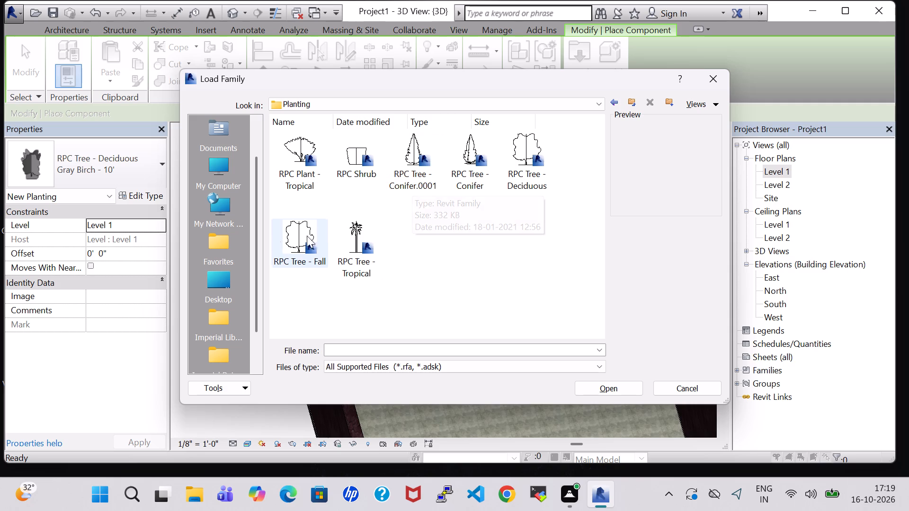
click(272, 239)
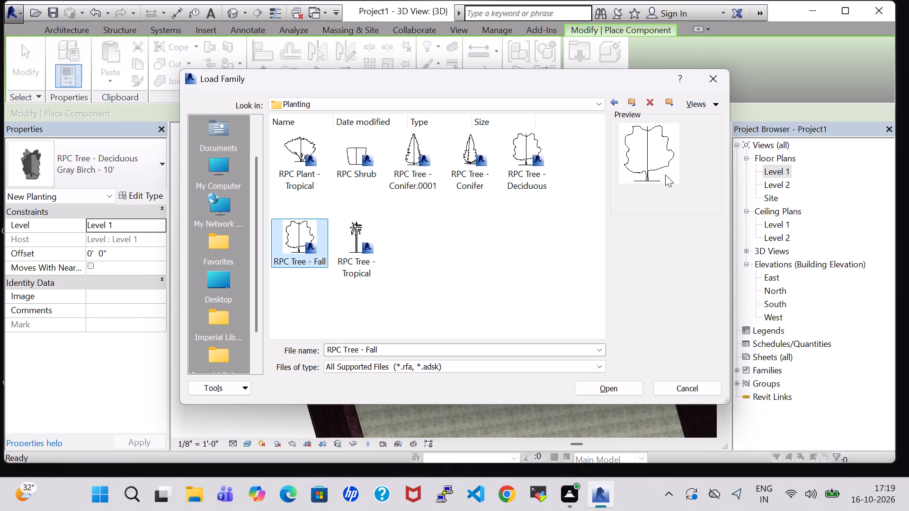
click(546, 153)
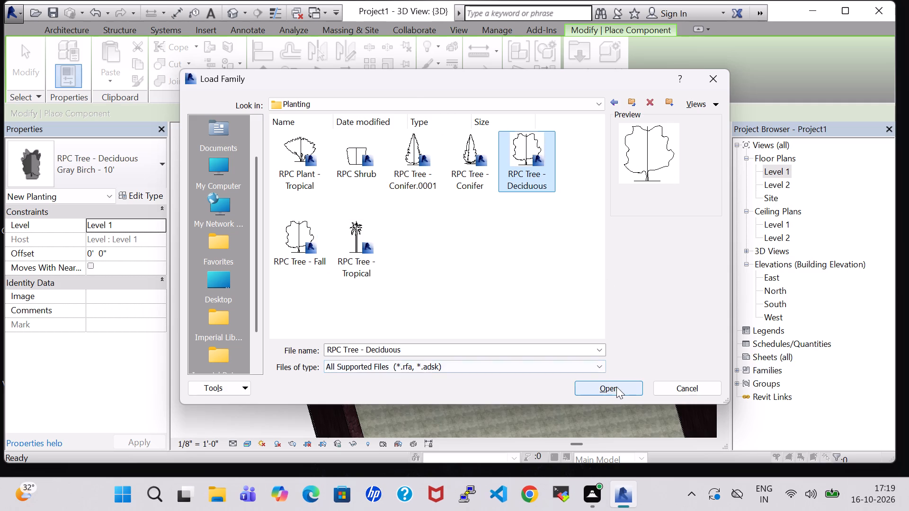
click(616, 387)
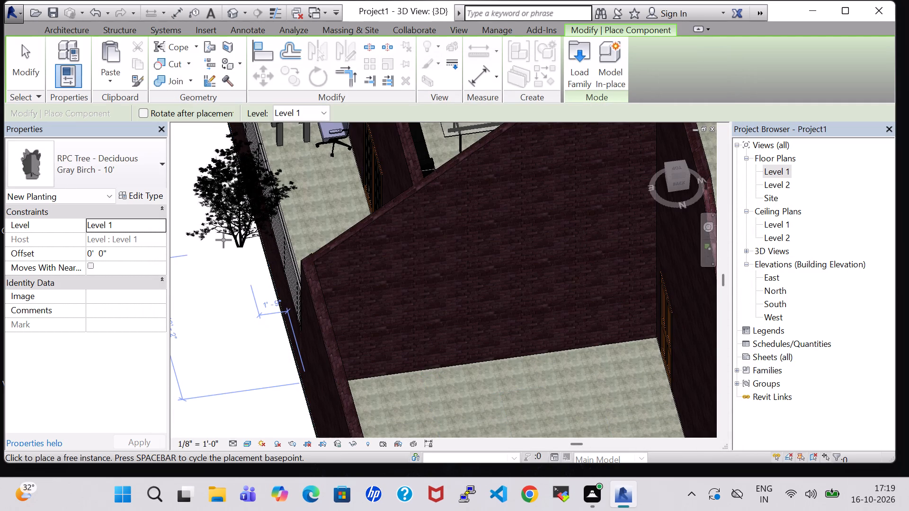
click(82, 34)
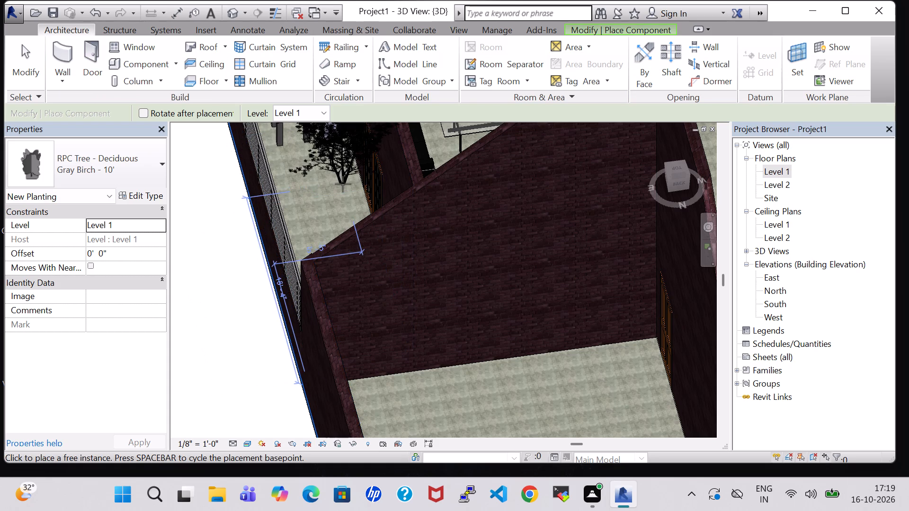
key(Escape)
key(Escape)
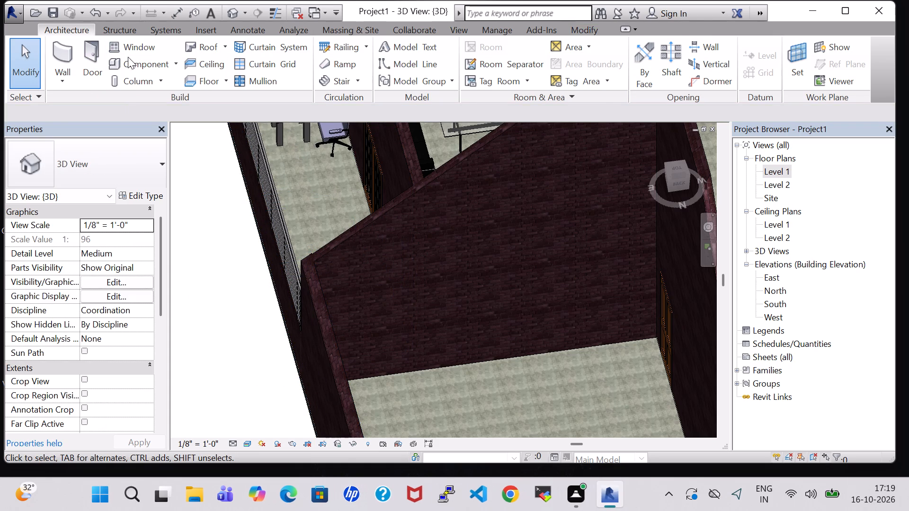
Preview the RPC Tree - Deciduous type Fraxinus - 18' on the living area balcony without placing one.
click(129, 62)
click(144, 158)
scroll(115, 219, up, 1)
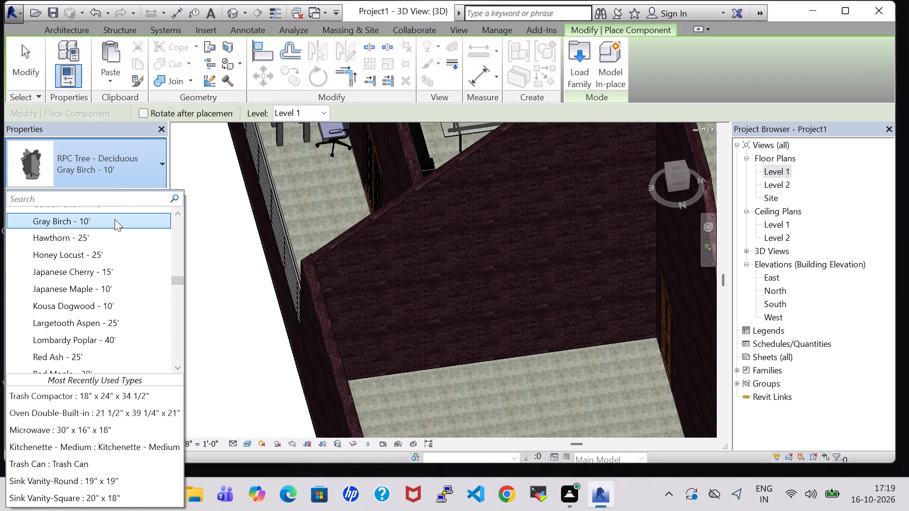
scroll(115, 219, up, 3)
click(86, 317)
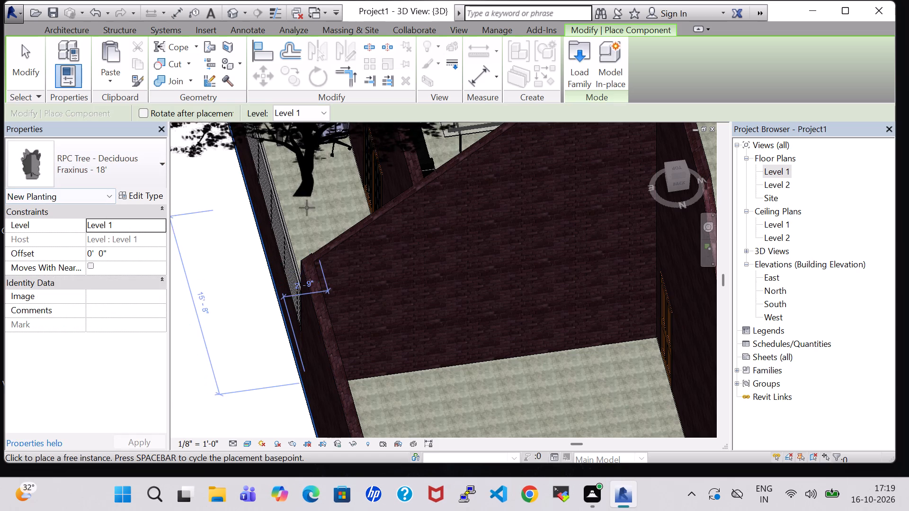
scroll(307, 208, down, 1)
key(Escape)
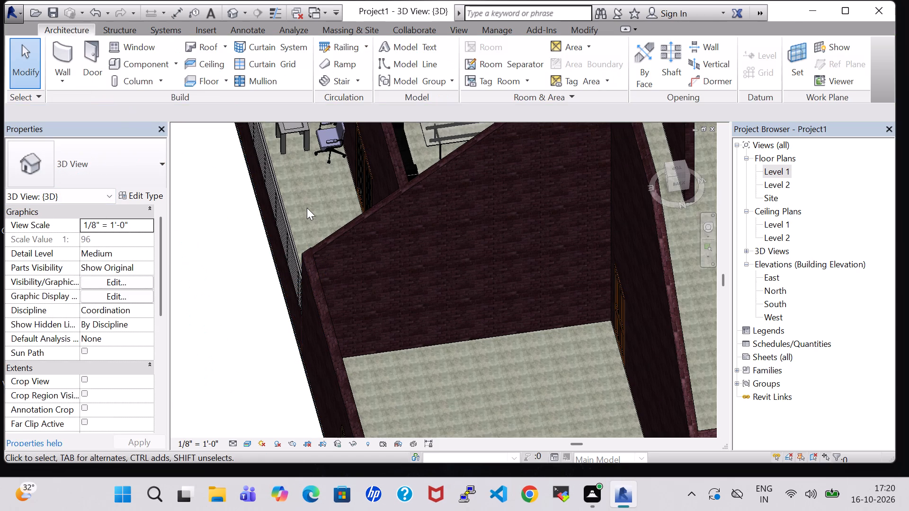
key(Escape)
Browse the US Imperial library's Furniture and Entourage family folders for a suitable component to load.
click(148, 71)
click(147, 70)
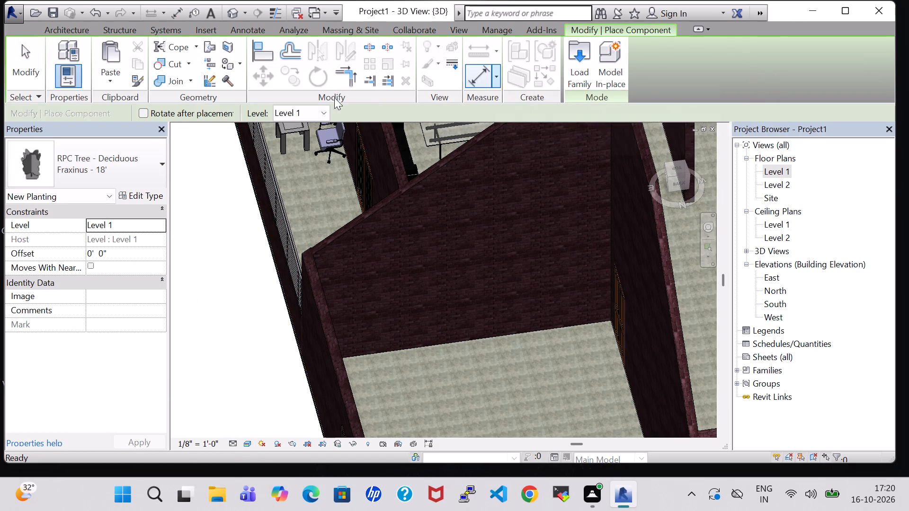
click(574, 70)
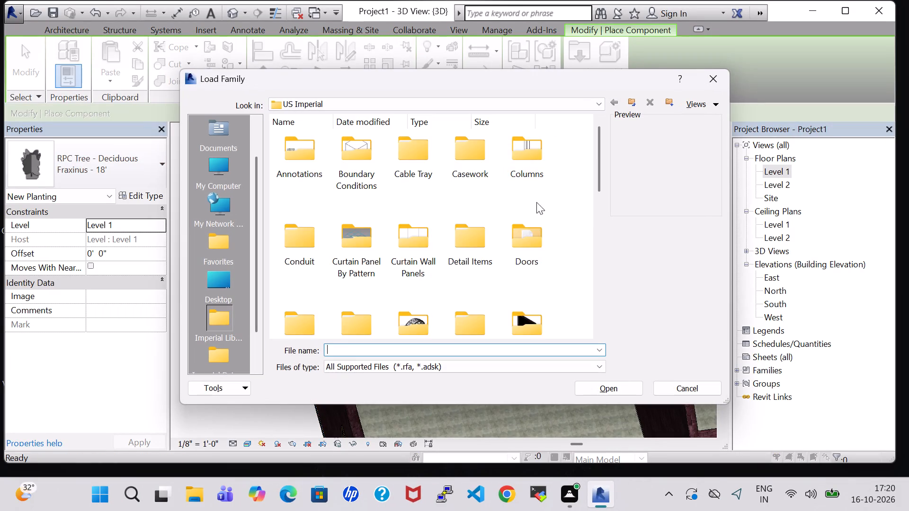
scroll(535, 204, down, 1)
double_click(535, 204)
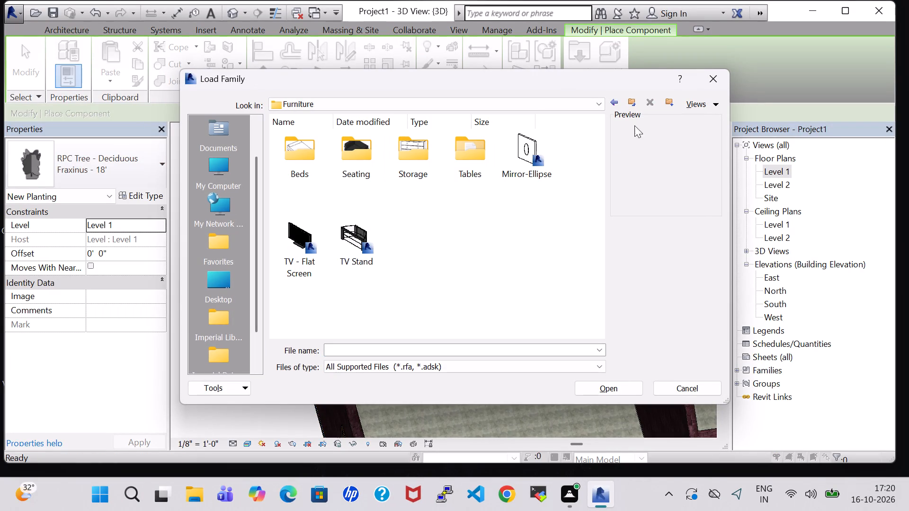
click(614, 105)
scroll(410, 210, down, 2)
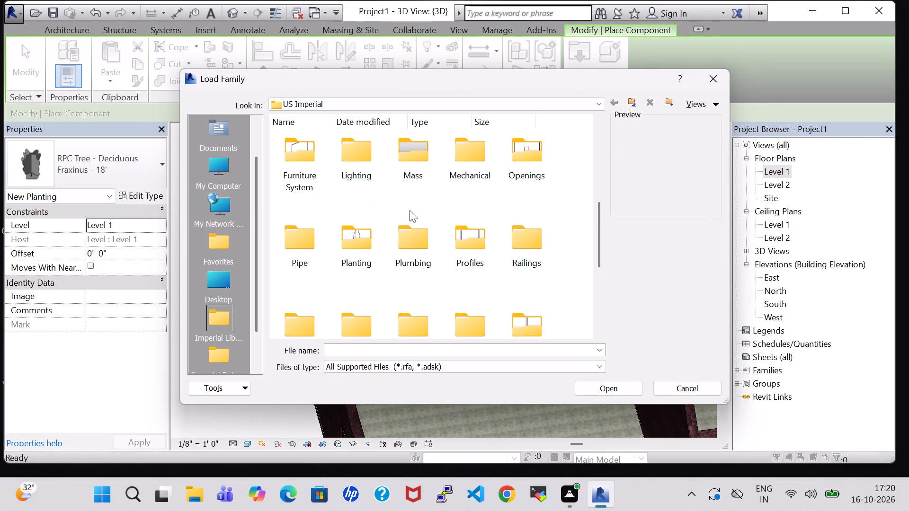
scroll(410, 210, up, 1)
double_click(410, 210)
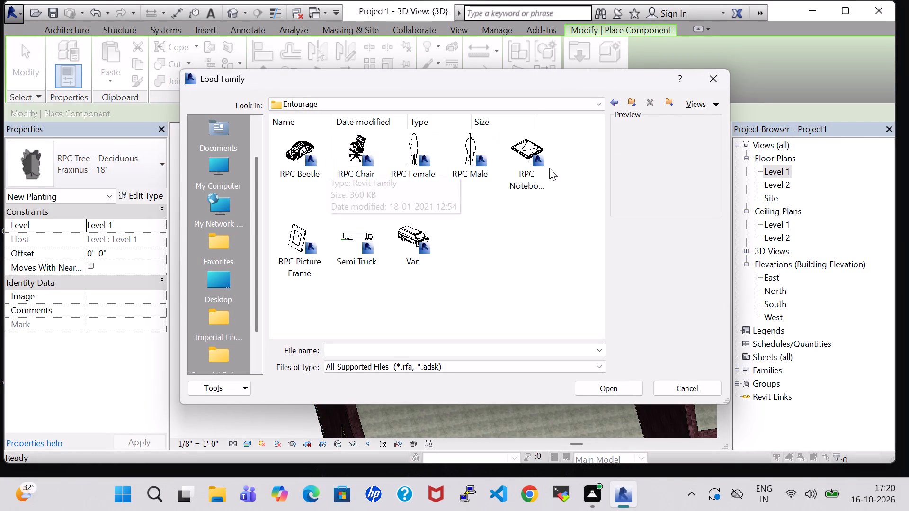
click(617, 104)
Load the RPC Tree - Conifer family from the US Imperial Planting folder.
scroll(409, 209, down, 1)
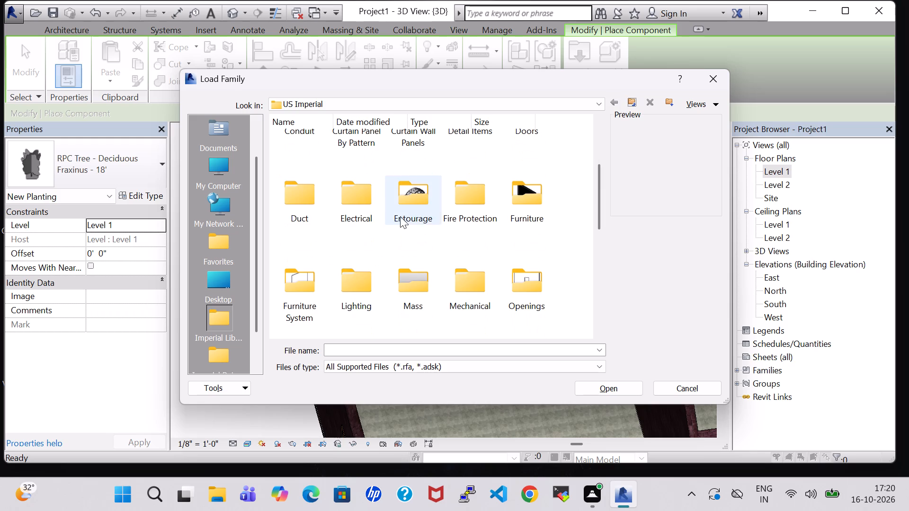
scroll(396, 217, down, 1)
double_click(357, 230)
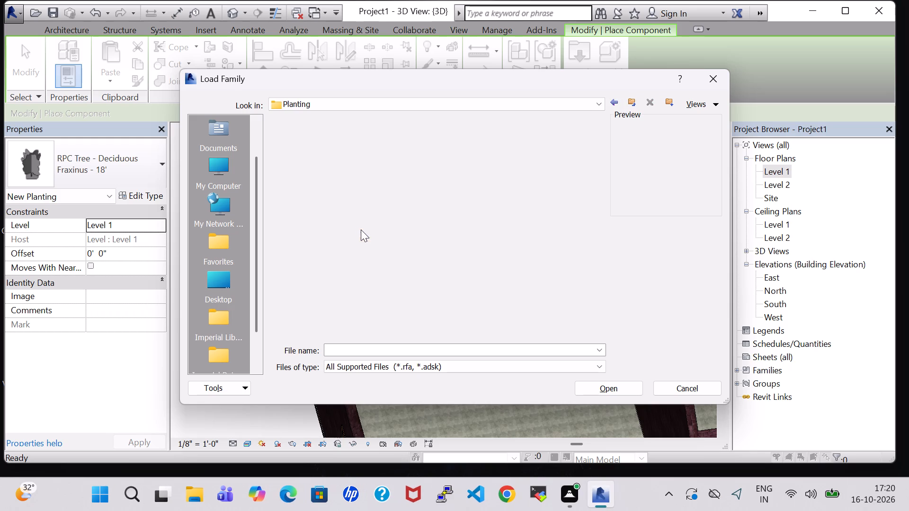
click(478, 169)
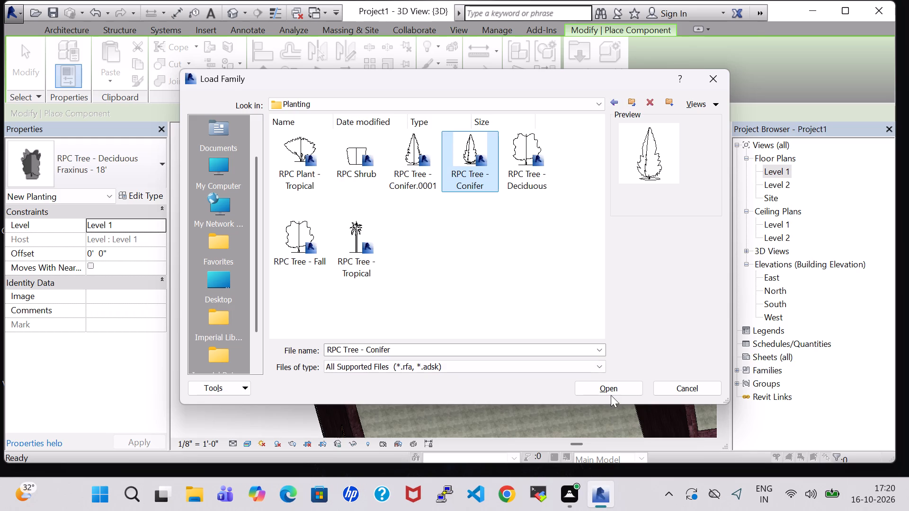
click(611, 388)
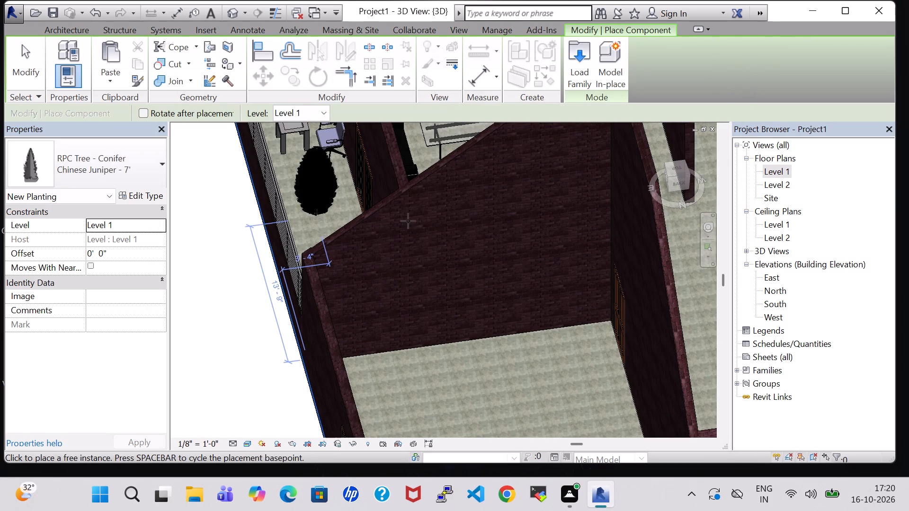
Place two RPC Tree - Conifer Chinese Juniper - 7' trees on the living area balcony in the Level 1 floor plan, one near each coffee table.
double_click(765, 167)
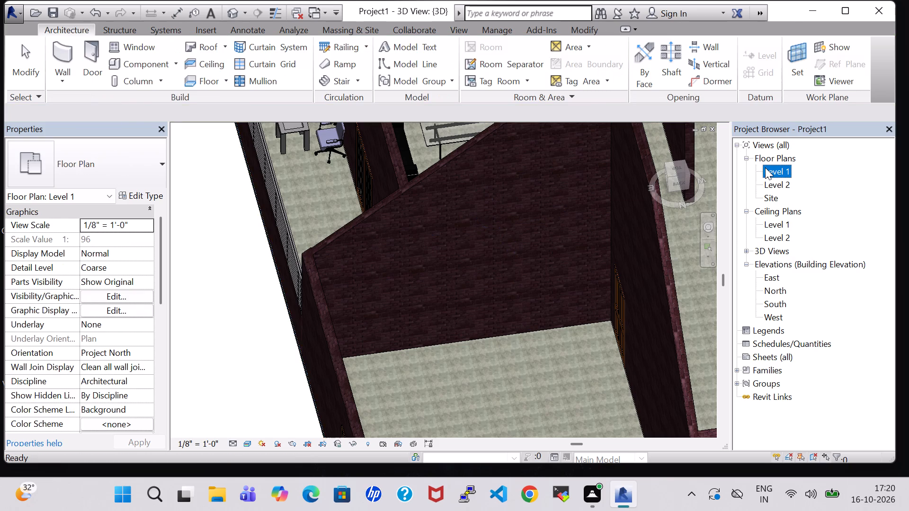
scroll(341, 267, down, 3)
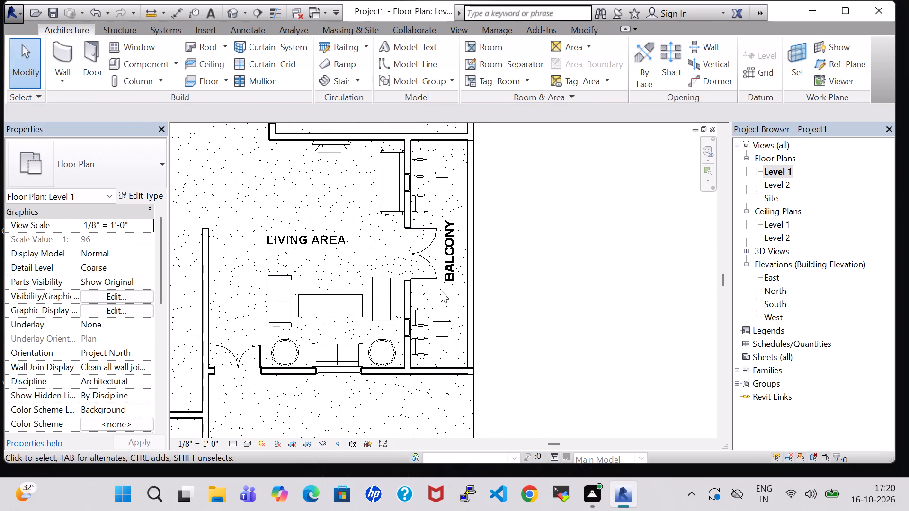
click(147, 63)
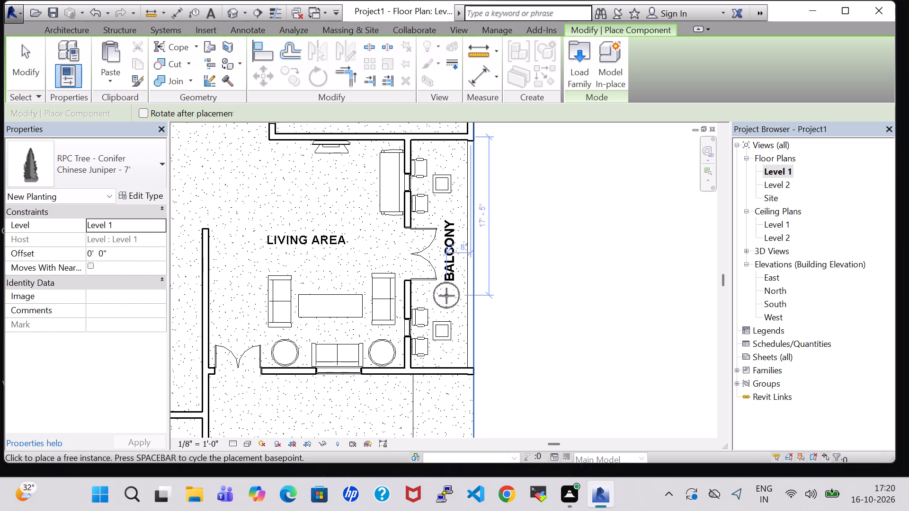
click(449, 300)
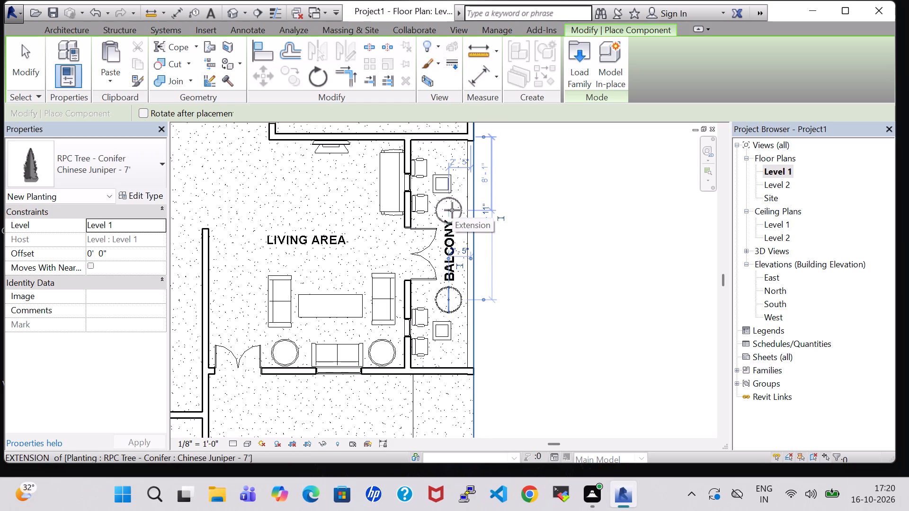
click(452, 210)
Place a Chinese Juniper - 7' on the dining area balcony, about 13'-11" from the kitchen side wall, near the bedroom-side coffee table.
scroll(543, 222, down, 3)
middle_drag(543, 222, 562, 403)
scroll(562, 403, down, 1)
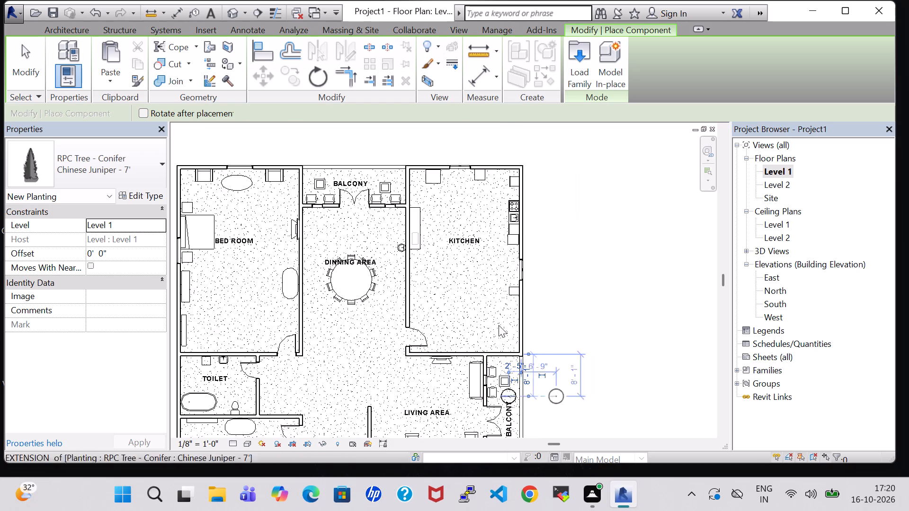
scroll(362, 185, up, 4)
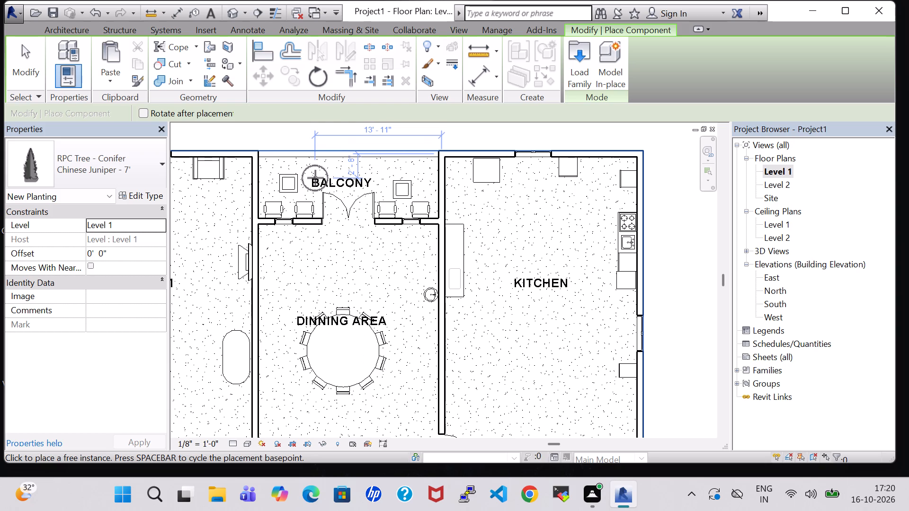
click(315, 176)
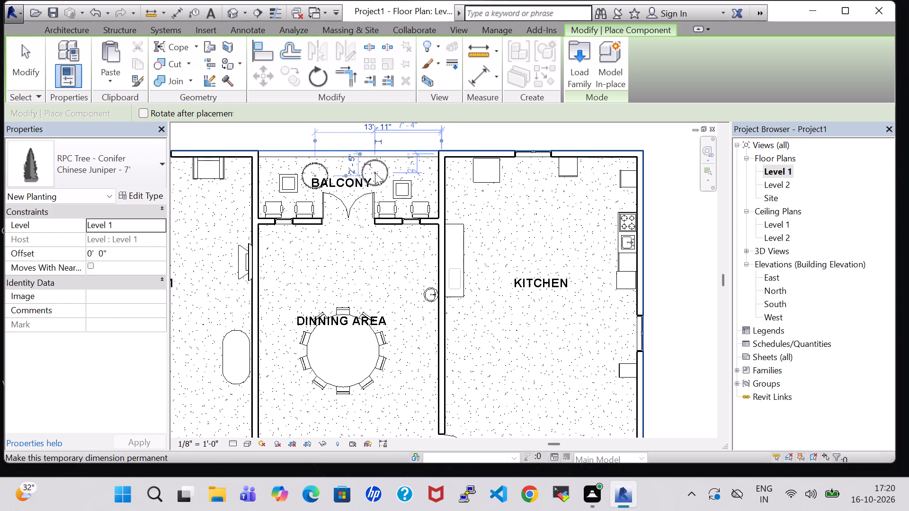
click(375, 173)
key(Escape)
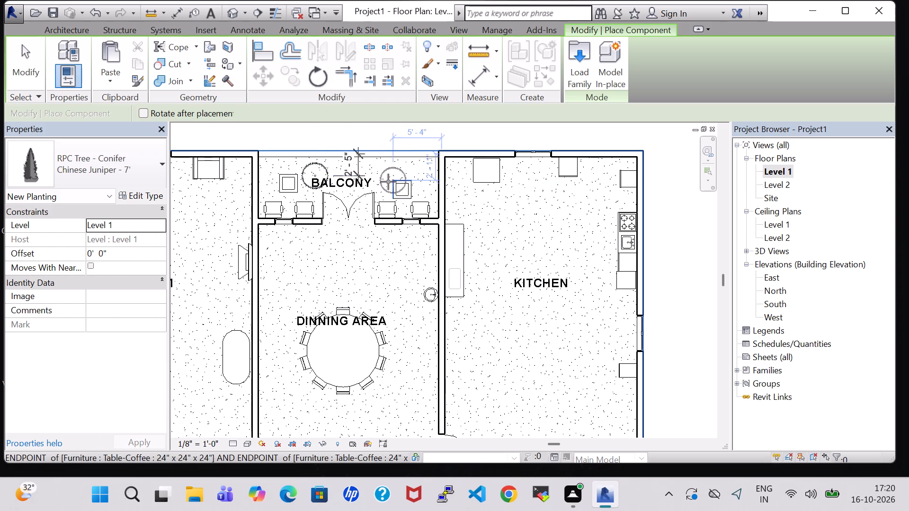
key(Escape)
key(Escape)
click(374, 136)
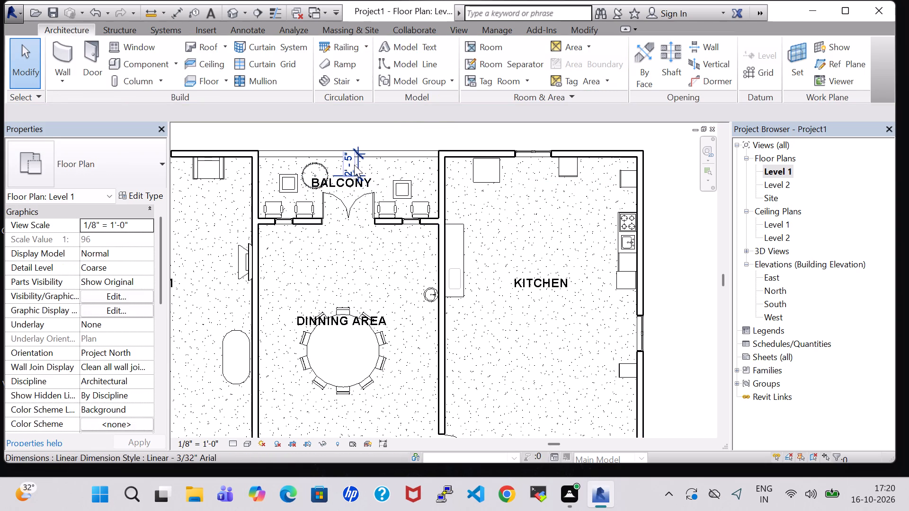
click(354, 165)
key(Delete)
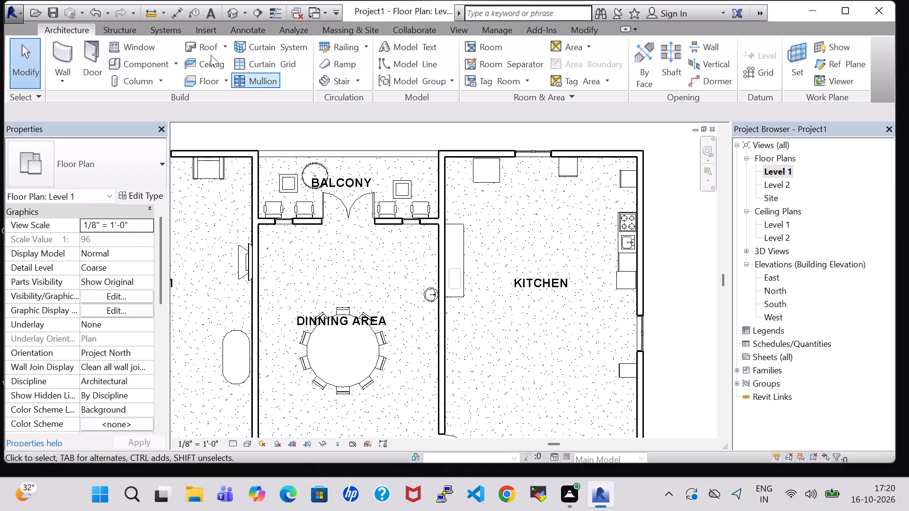
Place a second Chinese Juniper - 7' on the dining area balcony, about 7'-4" from the kitchen side wall and level with the first.
click(132, 70)
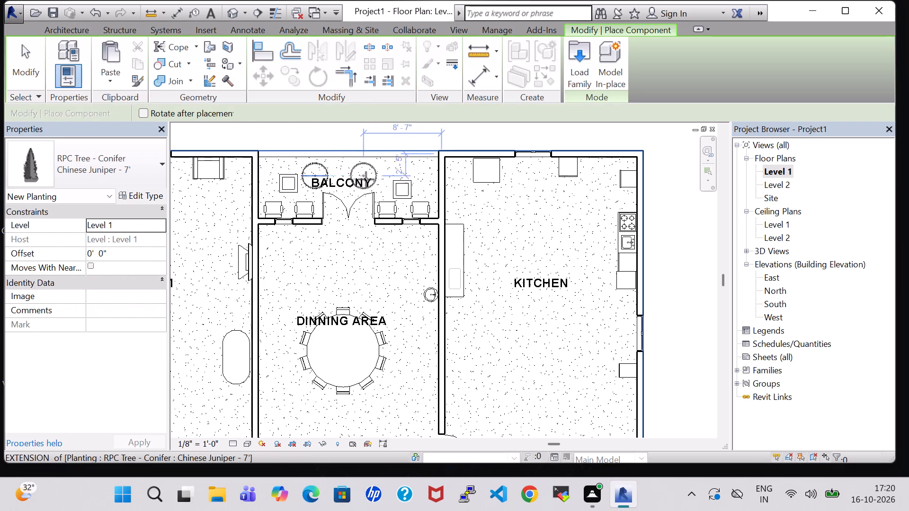
click(375, 171)
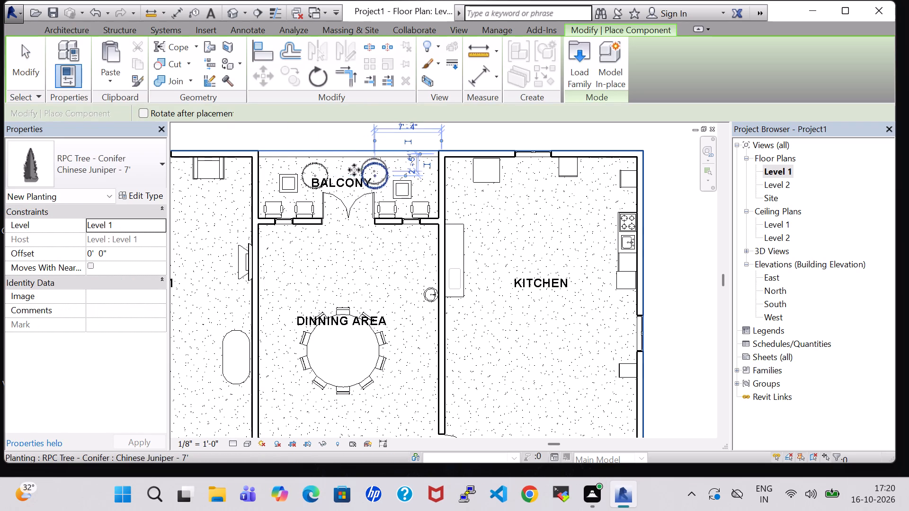
key(Escape)
key(Escape)
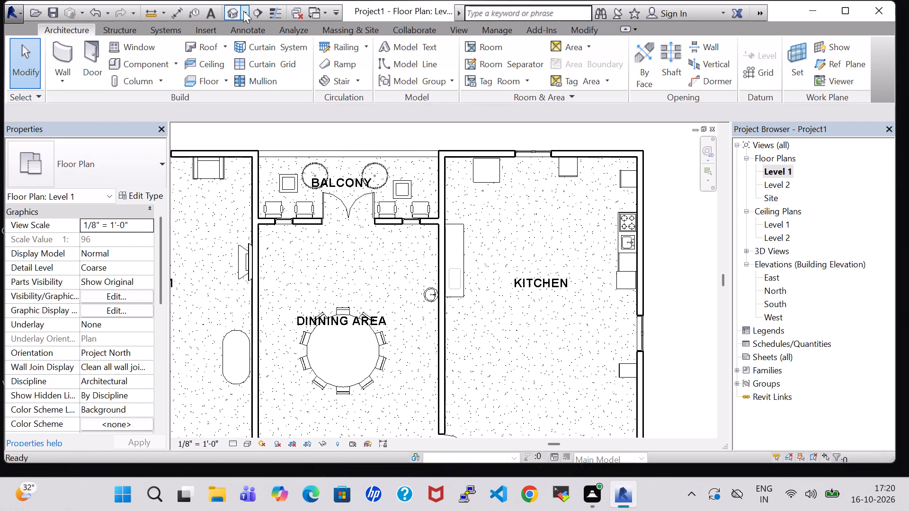
Open the 3D view and examine the living area balcony with its junipers, chairs and railing.
click(241, 11)
click(250, 27)
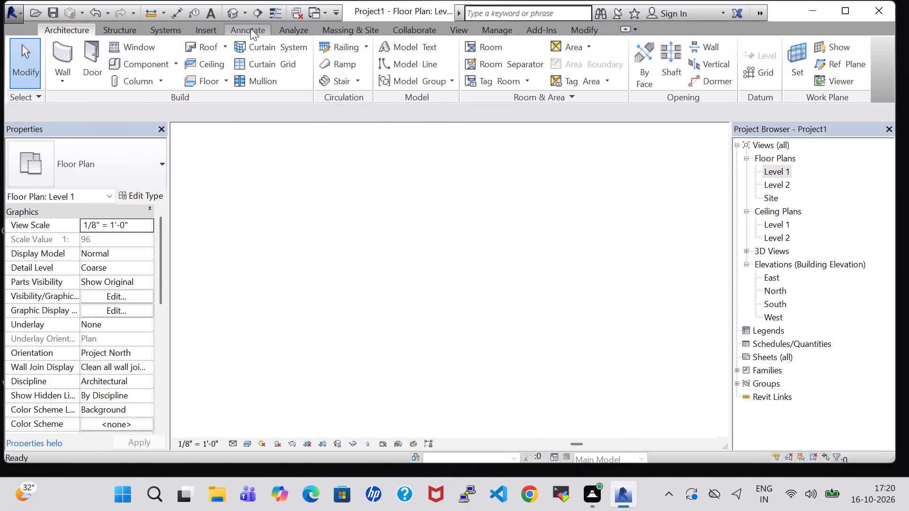
scroll(502, 303, down, 1)
shift+middle_drag(293, 310, 351, 317)
middle_drag(435, 318, 448, 201)
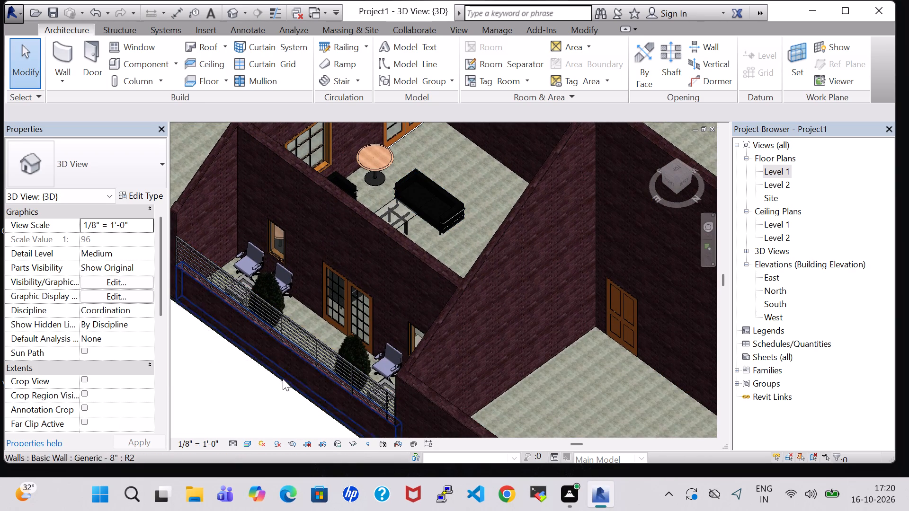
shift+middle_drag(272, 387, 301, 392)
scroll(505, 305, down, 5)
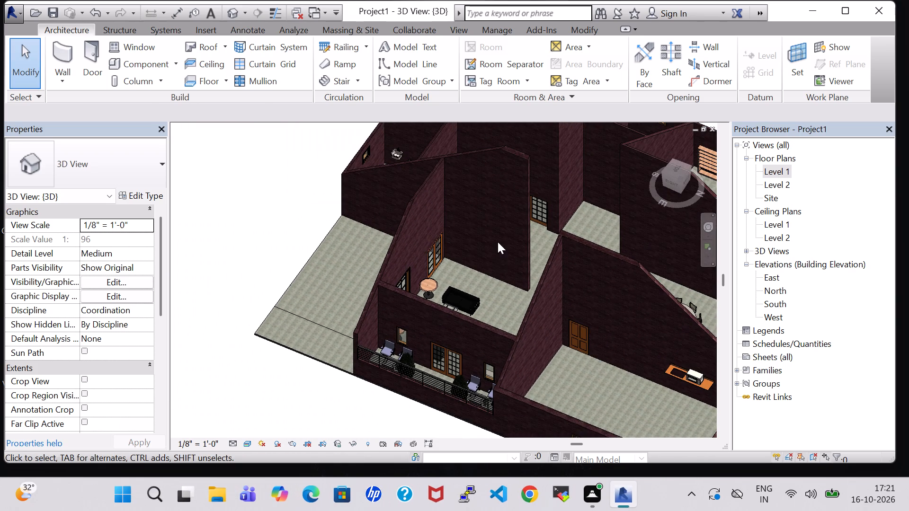
Examine the dining area balcony's junipers and the adjoining bedroom in 3D from the side and from above.
shift+middle_drag(499, 262, 365, 243)
shift+middle_drag(636, 249, 531, 241)
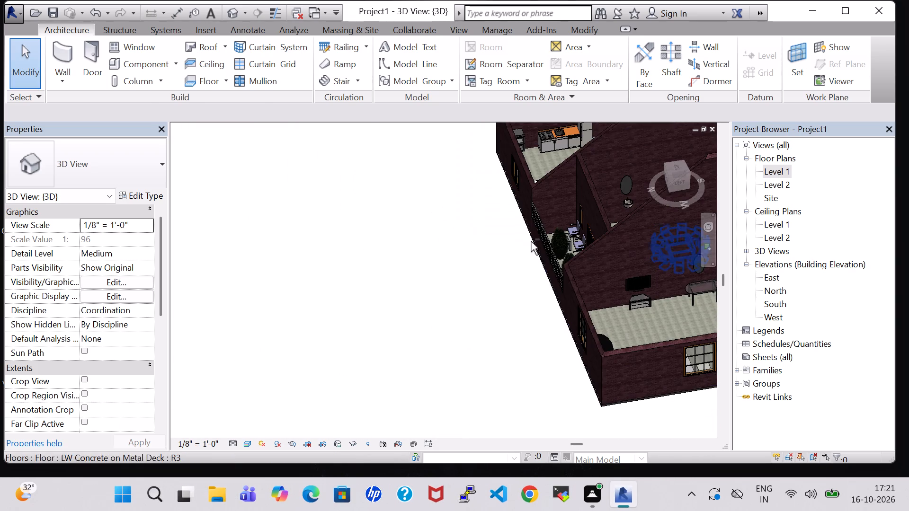
middle_drag(556, 294, 413, 300)
shift+middle_drag(370, 314, 416, 332)
shift+middle_drag(420, 334, 442, 344)
shift+middle_click(443, 345)
shift+middle_drag(379, 392, 283, 315)
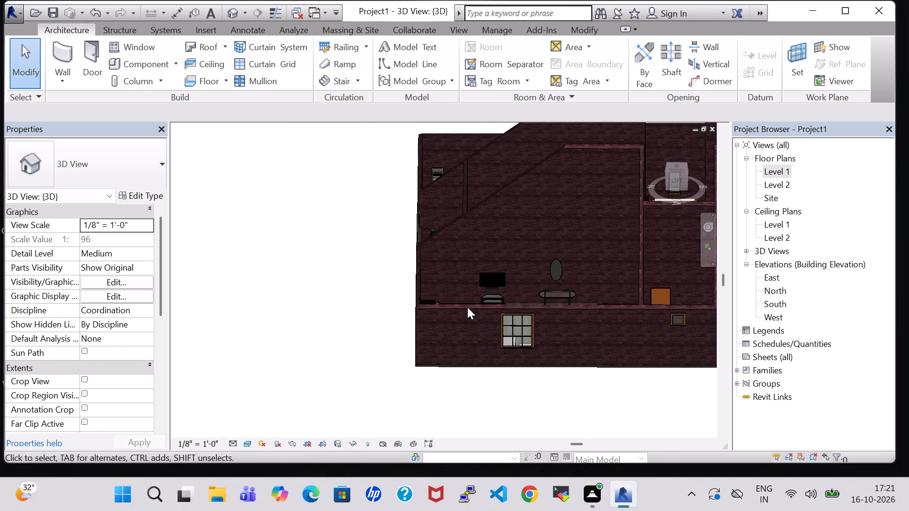
shift+middle_drag(564, 384, 553, 386)
shift+middle_drag(564, 238, 561, 290)
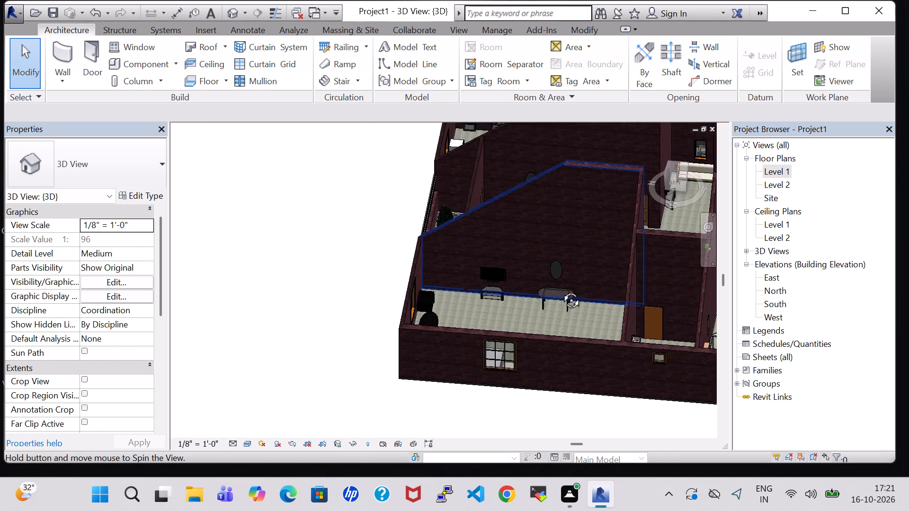
shift+middle_drag(561, 290, 552, 366)
shift+middle_drag(552, 330, 525, 336)
shift+middle_drag(528, 337, 541, 346)
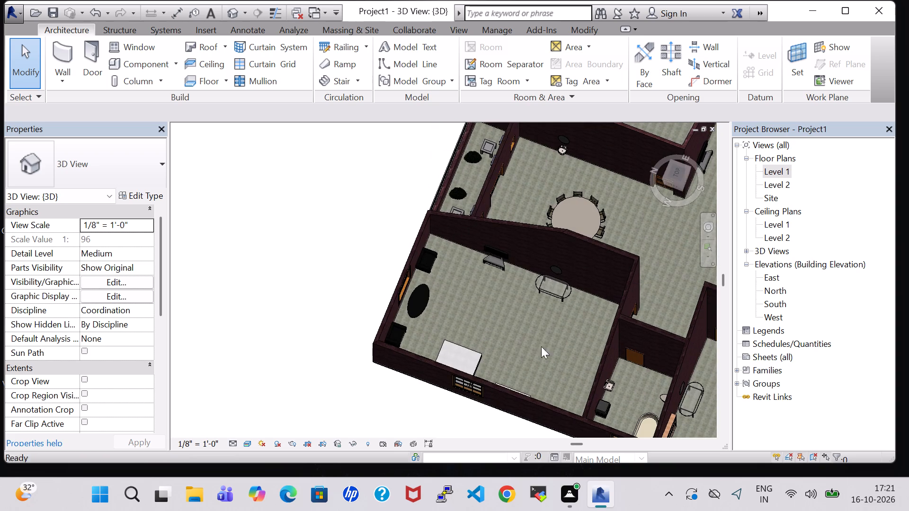
Examine the remaining furnished rooms and the front of the house in 3D from several angles.
shift+middle_drag(545, 324, 414, 221)
shift+middle_drag(583, 320, 554, 395)
shift+middle_drag(561, 332, 553, 371)
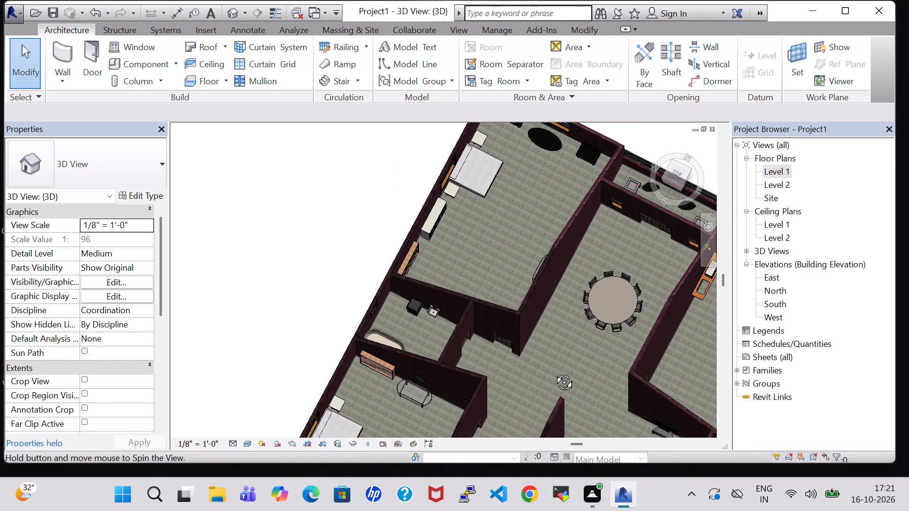
shift+middle_drag(553, 371, 534, 311)
shift+middle_drag(568, 326, 566, 277)
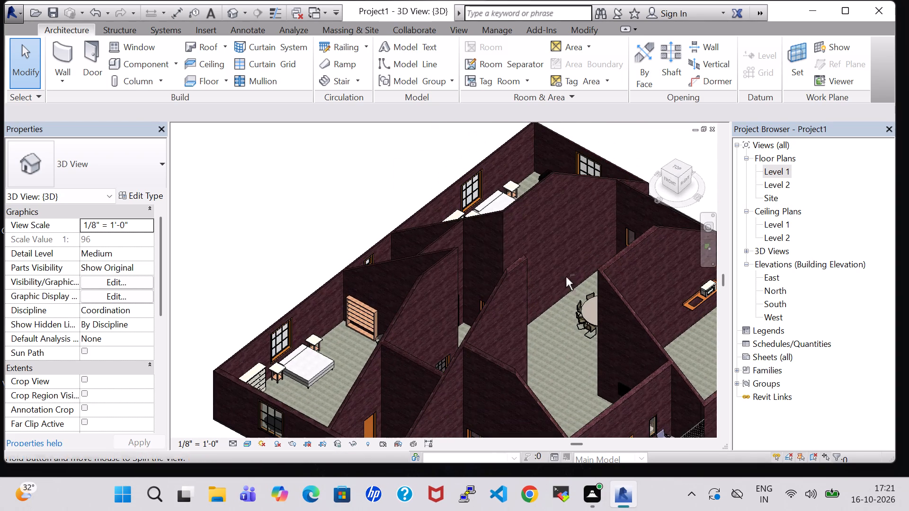
shift+middle_drag(535, 341, 571, 299)
middle_drag(571, 299, 437, 277)
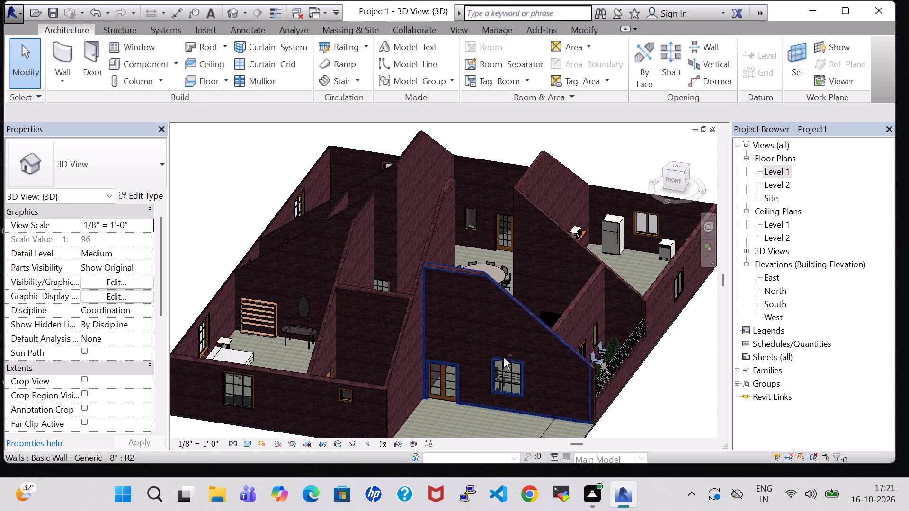
shift+middle_drag(503, 357, 524, 327)
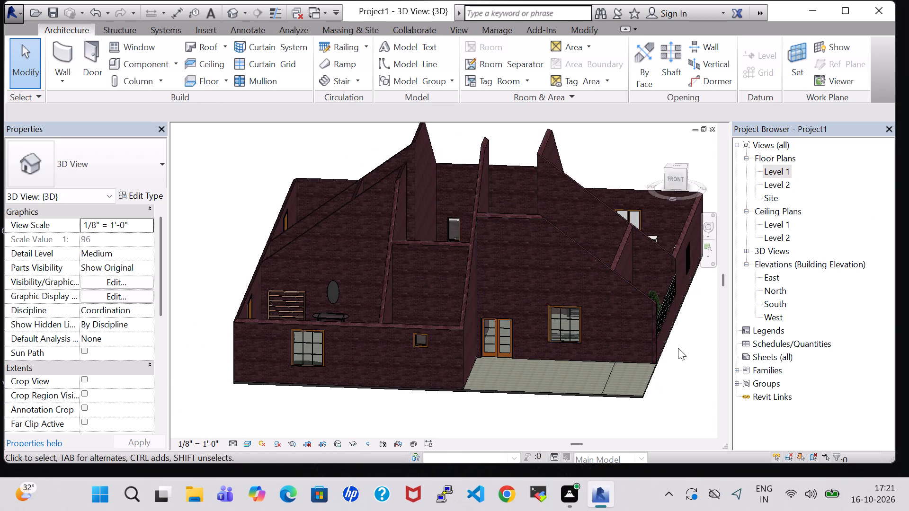
shift+middle_drag(678, 348, 634, 358)
shift+scroll(678, 348, down, 1)
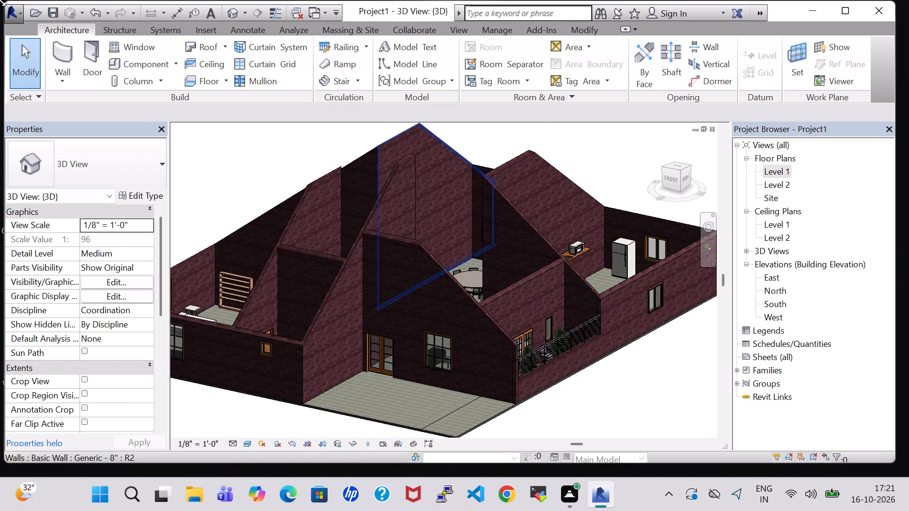
shift+middle_drag(572, 390, 607, 396)
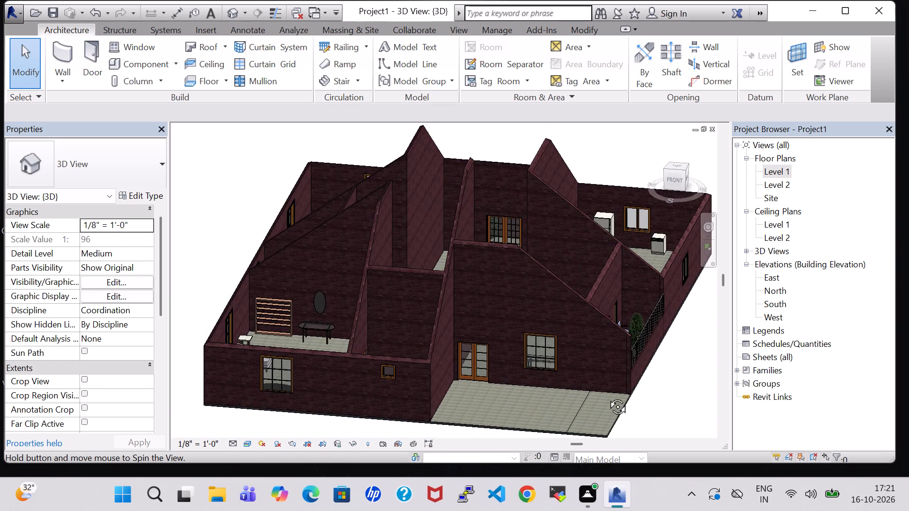
shift+middle_drag(607, 396, 627, 387)
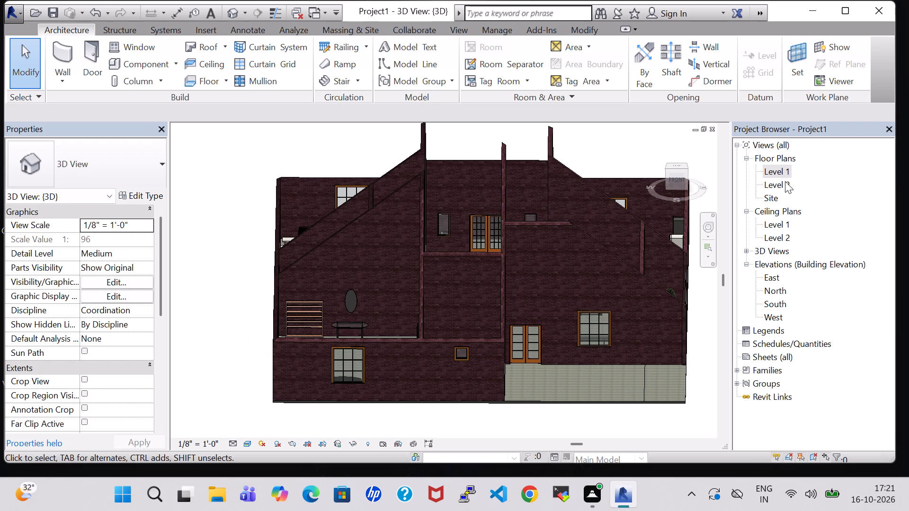
Load the Park Bench family from the US Imperial library's Site Accessories folder for placement on Level 1.
double_click(783, 173)
scroll(569, 262, down, 6)
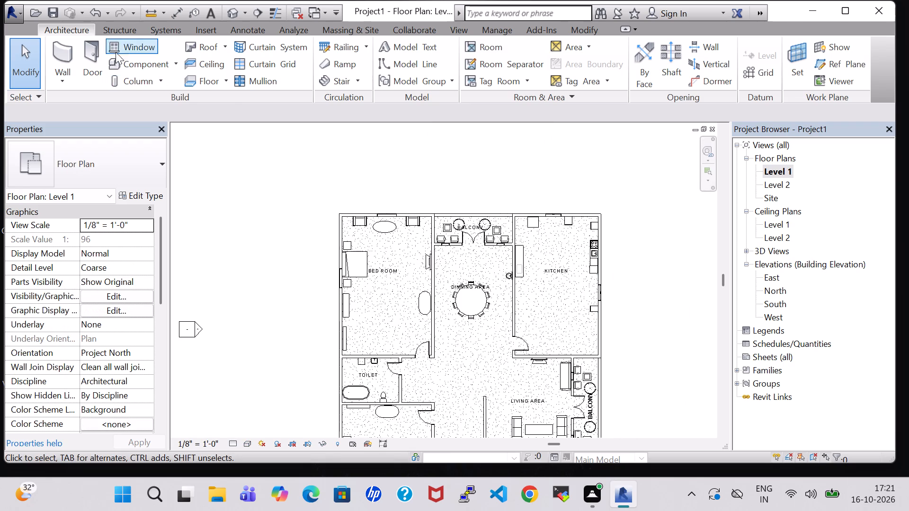
click(135, 60)
click(577, 76)
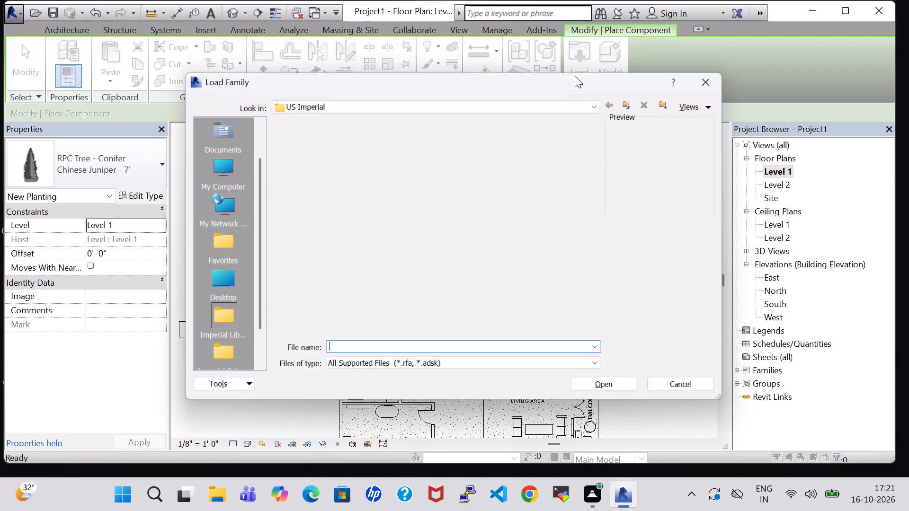
scroll(572, 232, down, 1)
double_click(533, 205)
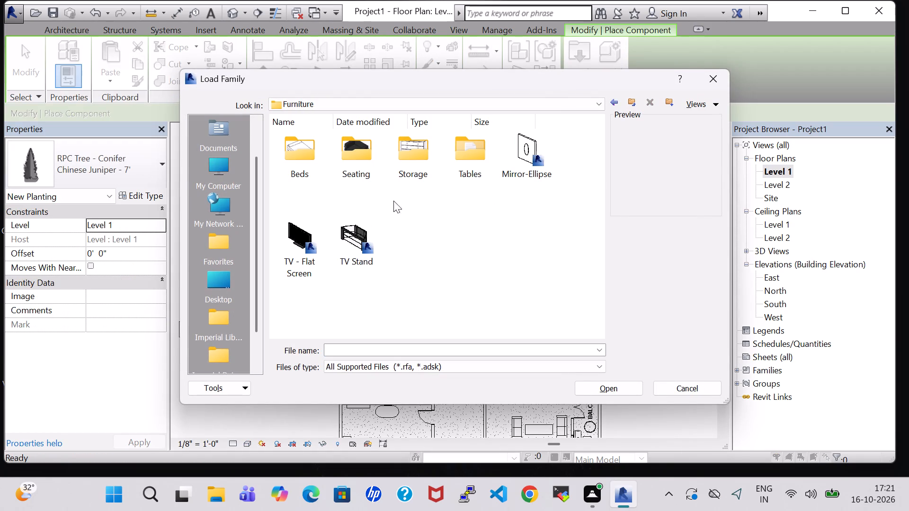
click(616, 105)
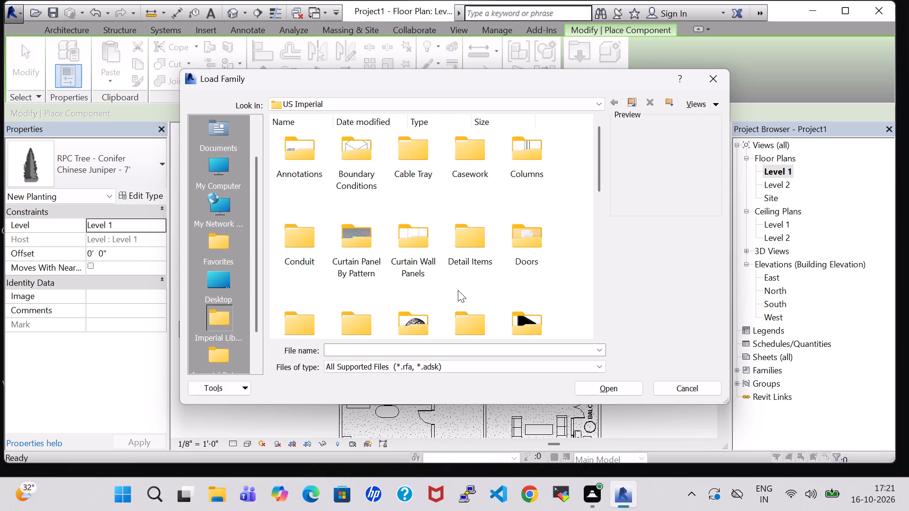
scroll(546, 291, down, 1)
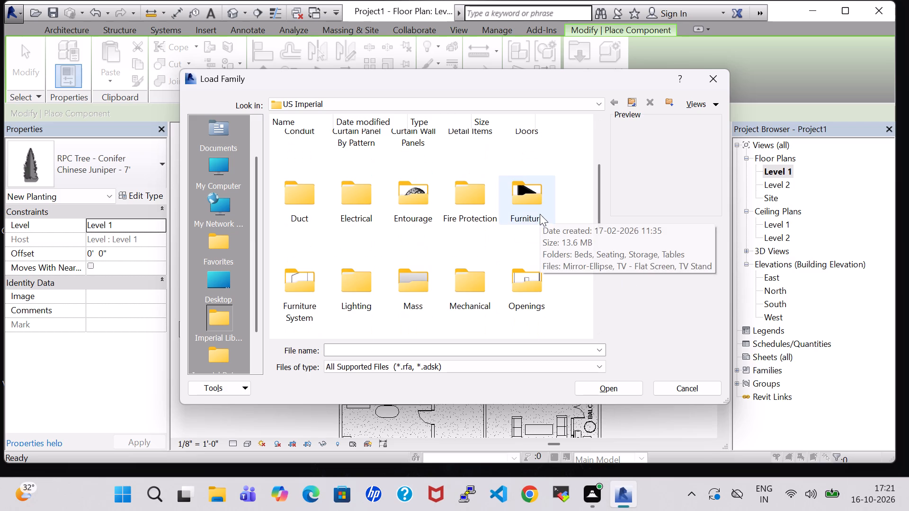
scroll(443, 229, down, 1)
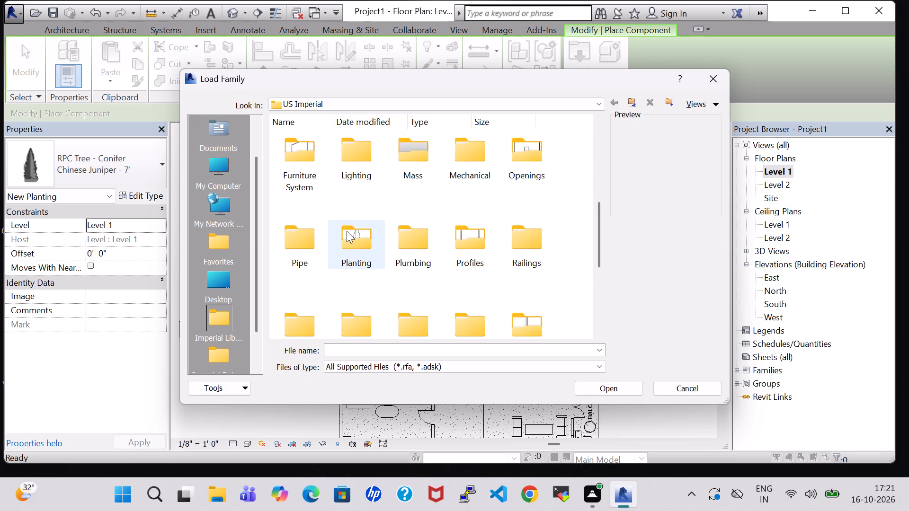
scroll(347, 231, down, 1)
double_click(300, 196)
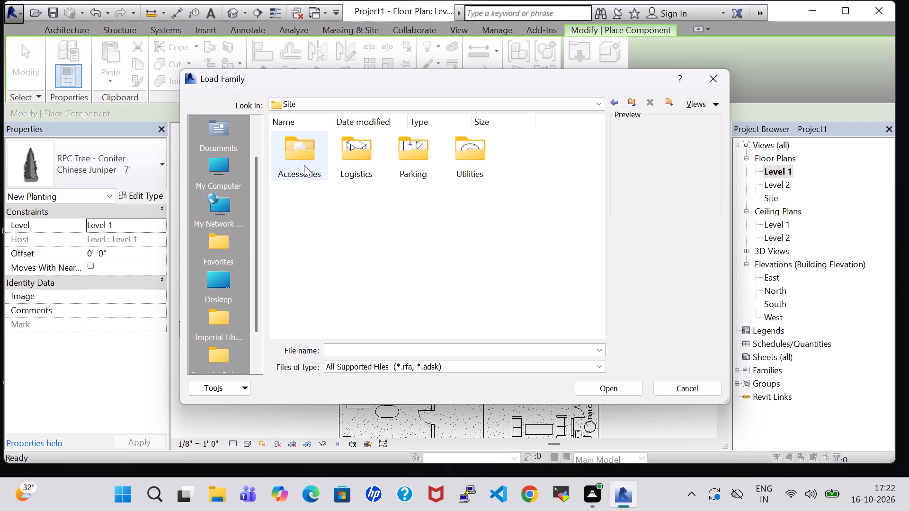
double_click(294, 149)
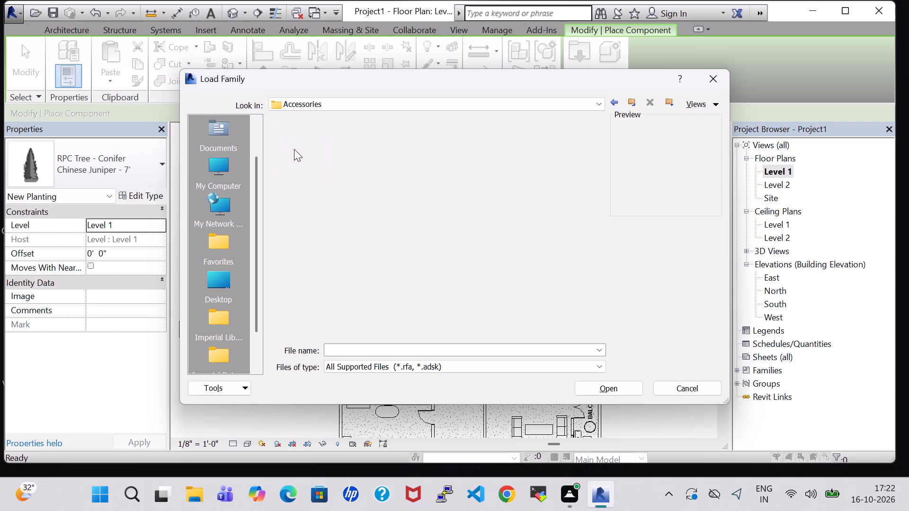
click(362, 221)
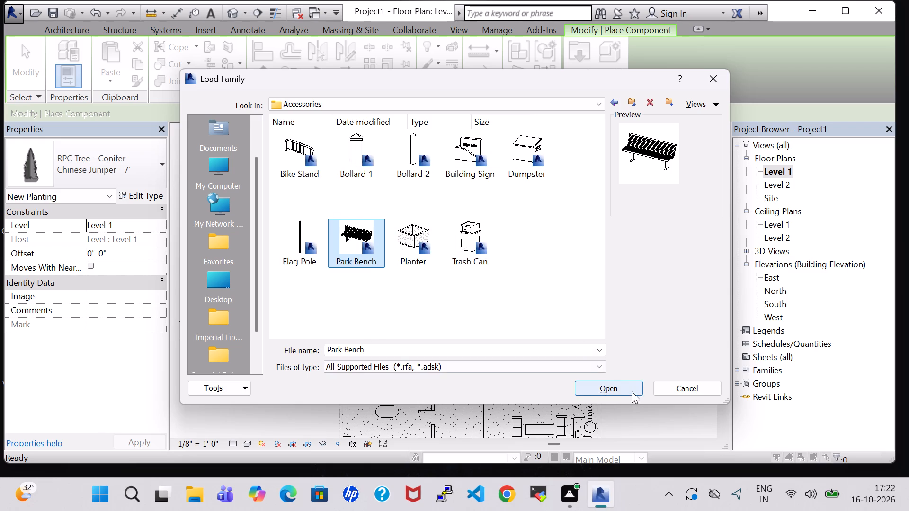
click(632, 391)
Place a 72" Park Bench in the sitout beneath the living area window, about 9'-5" from the living area balcony wall.
scroll(497, 382, down, 2)
middle_drag(482, 268, 482, 253)
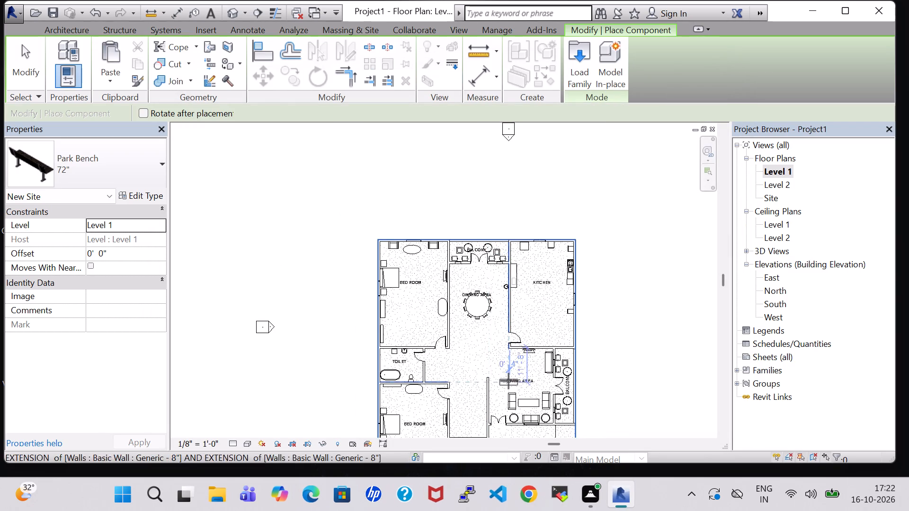
middle_drag(508, 381, 473, 258)
scroll(478, 276, up, 10)
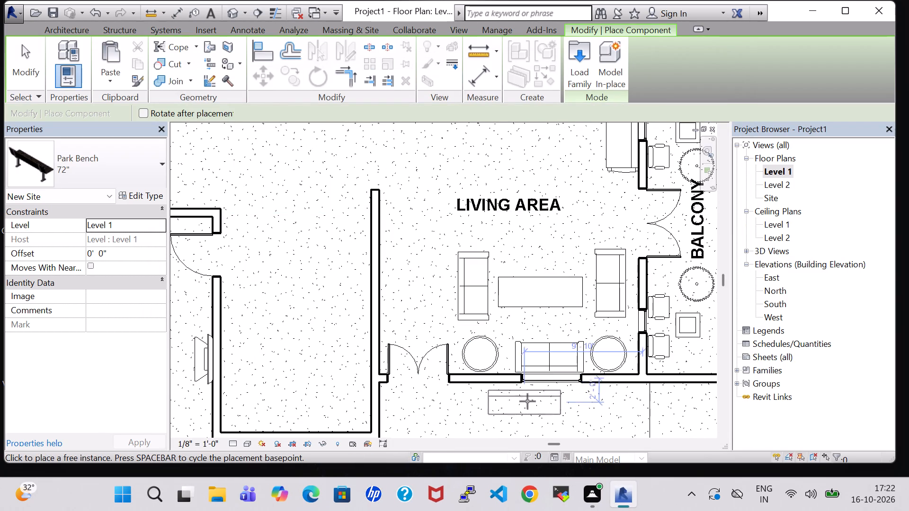
click(536, 395)
Place a second 72" Park Bench, rotated 90 degrees, along the sitout's toilet wall, about 6'-11" from the toilet's far cross wall, and check it in 3D.
scroll(567, 443, down, 2)
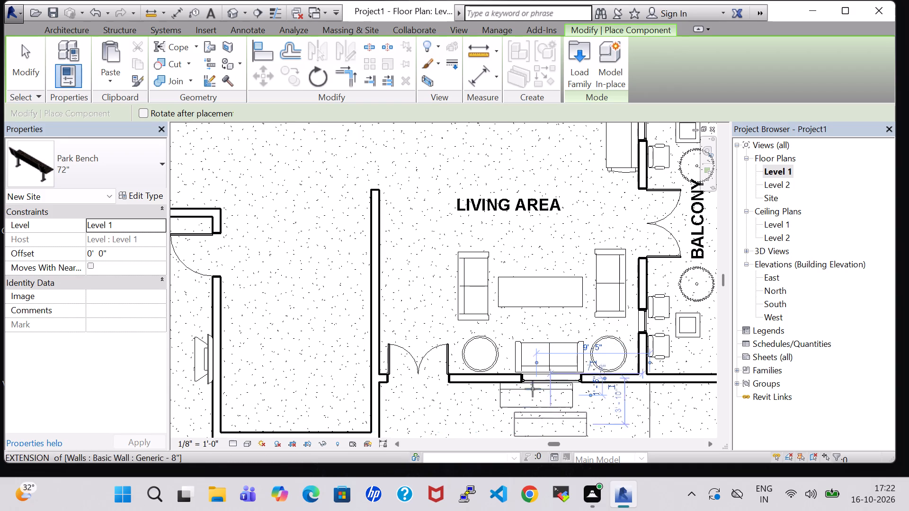
middle_drag(519, 365, 491, 201)
scroll(500, 292, down, 2)
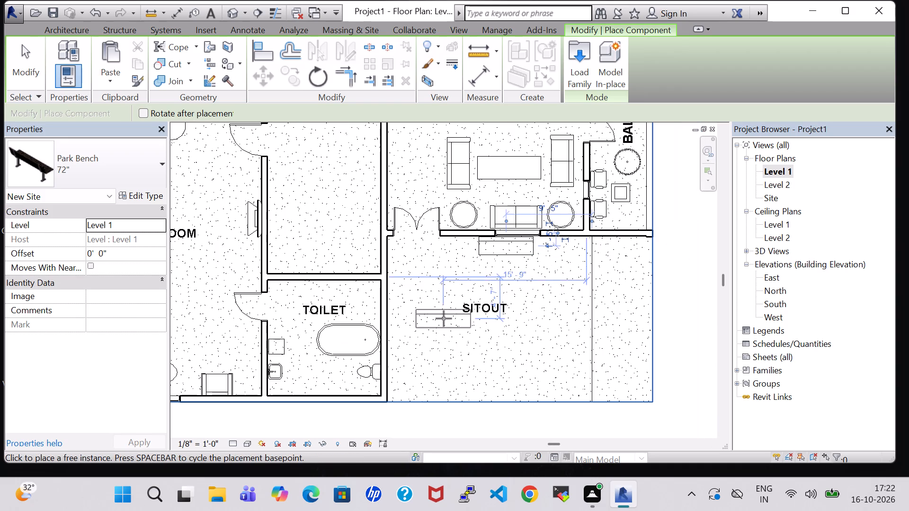
key(space)
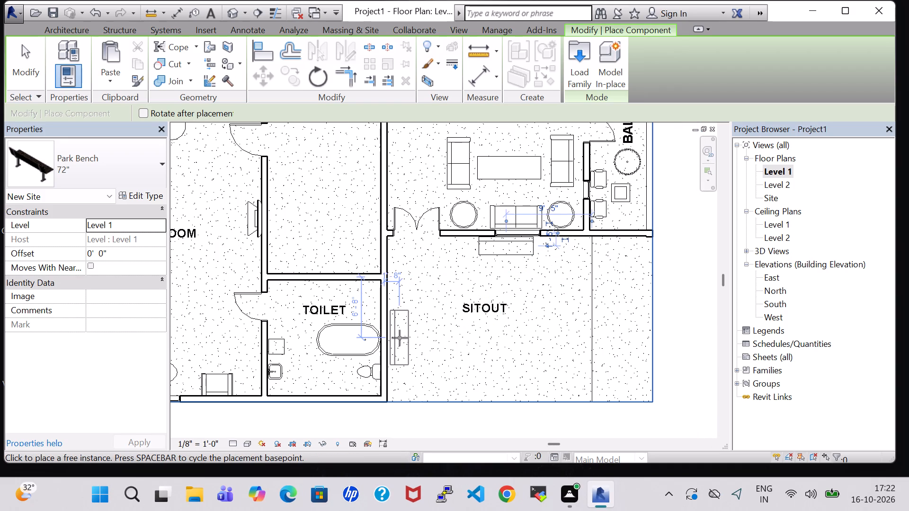
click(398, 340)
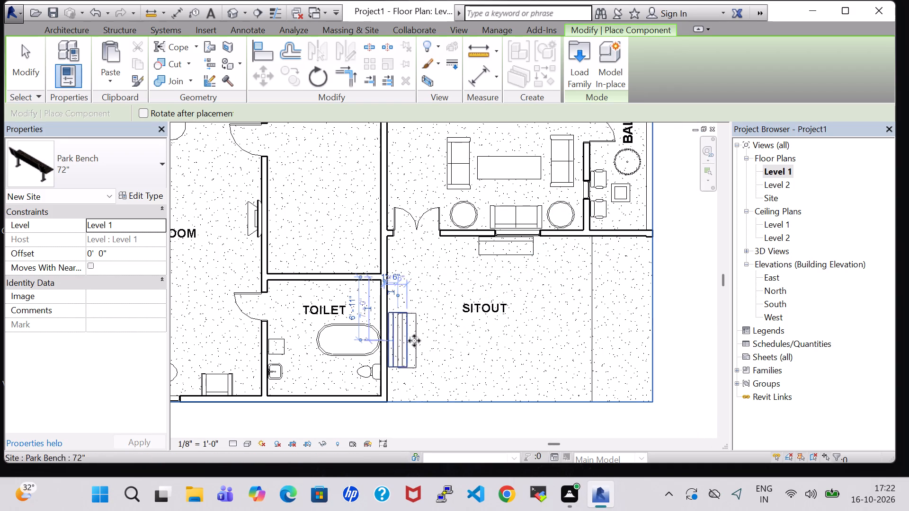
key(Escape)
key(Escape)
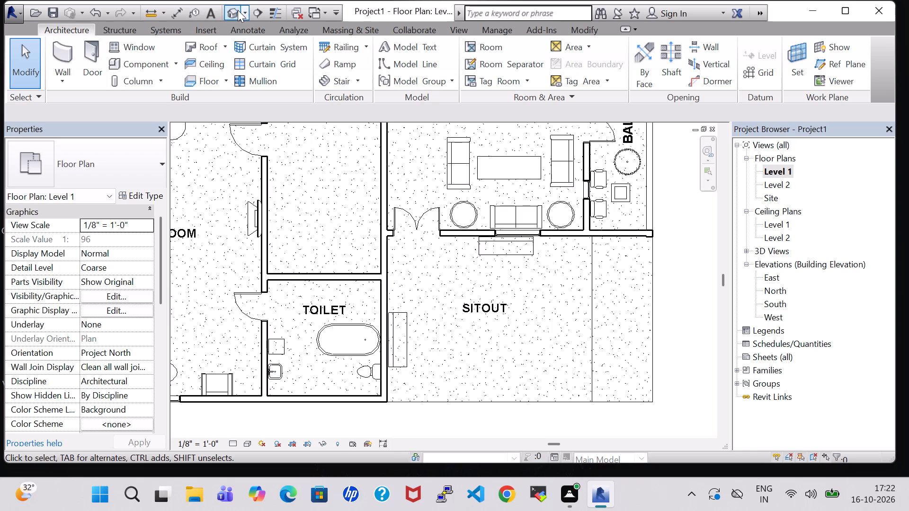
click(234, 10)
scroll(458, 231, down, 1)
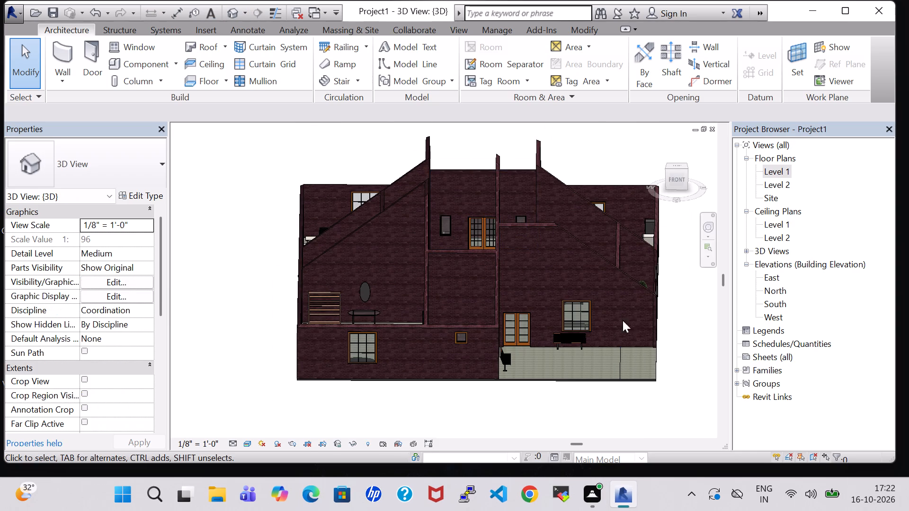
Load the RPC Beetle car family from the Entourage library folder for placement on the Level 1 floor plan.
double_click(780, 173)
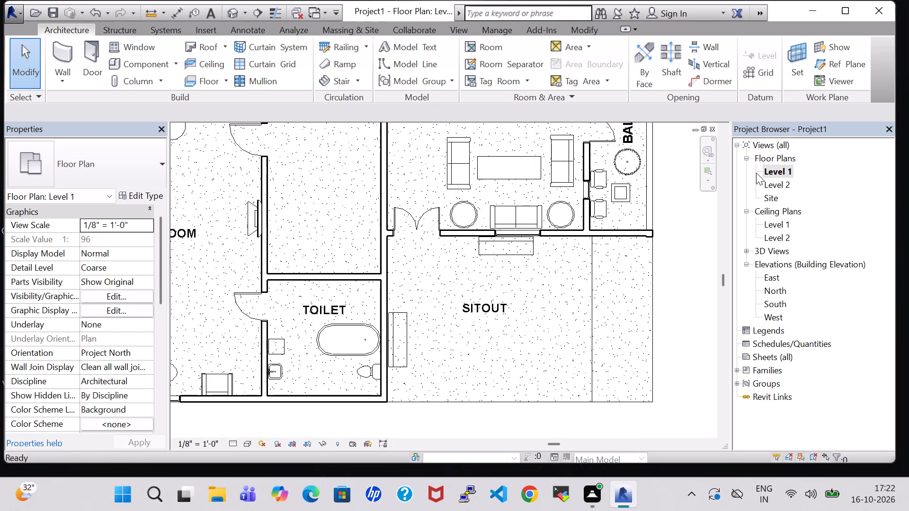
scroll(534, 221, down, 4)
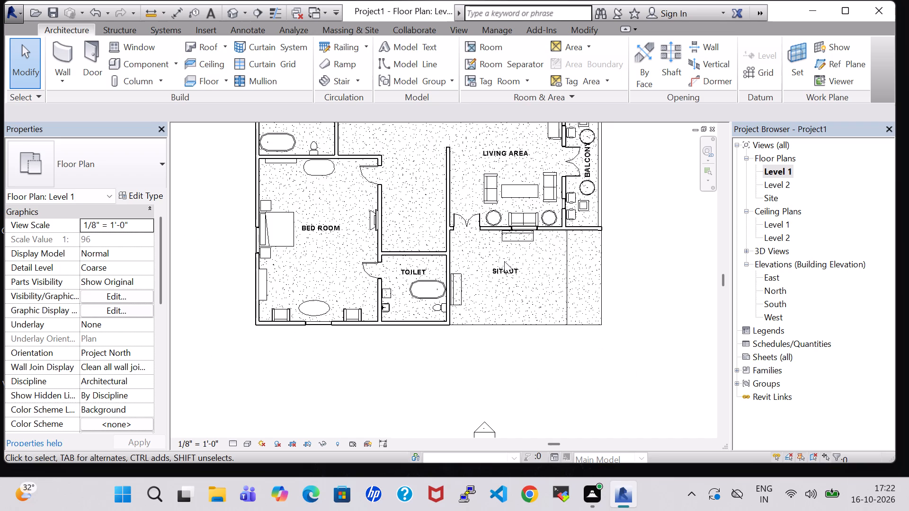
middle_drag(504, 261, 494, 286)
scroll(494, 266, down, 2)
middle_drag(429, 209, 429, 255)
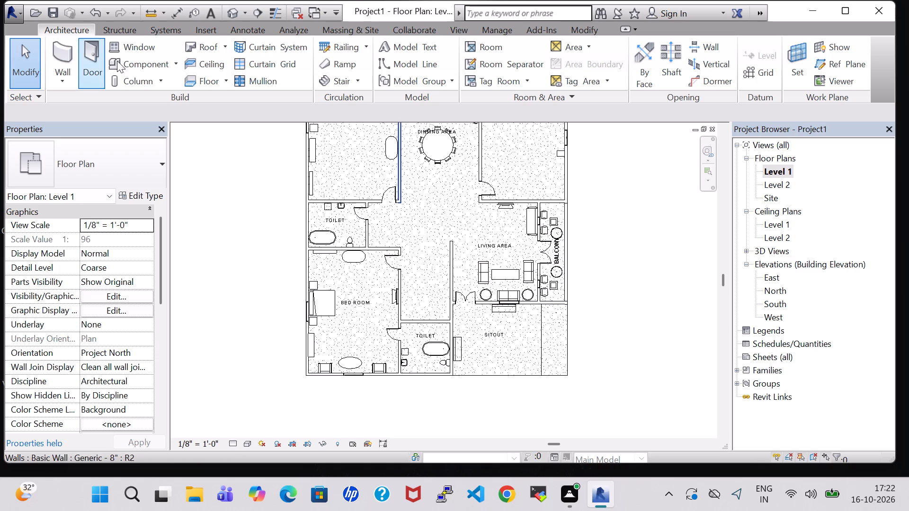
click(140, 62)
click(576, 62)
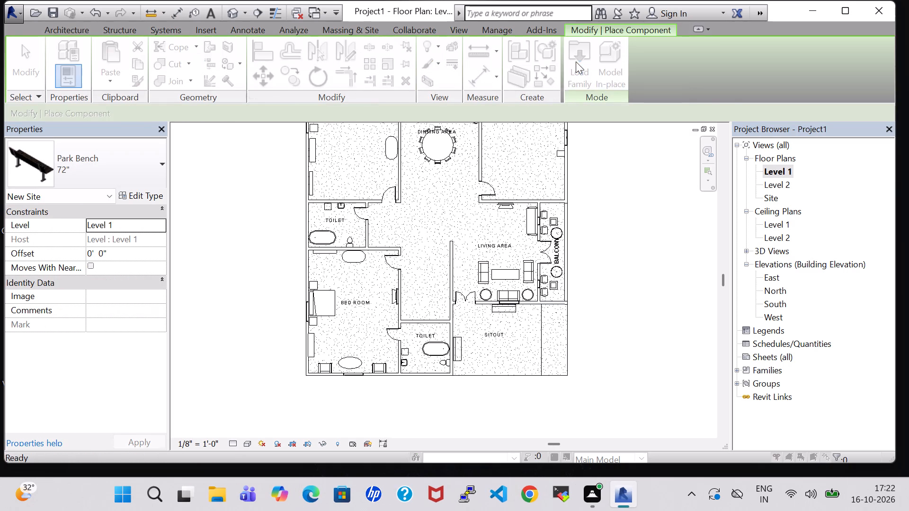
scroll(423, 207, down, 1)
double_click(413, 167)
double_click(412, 184)
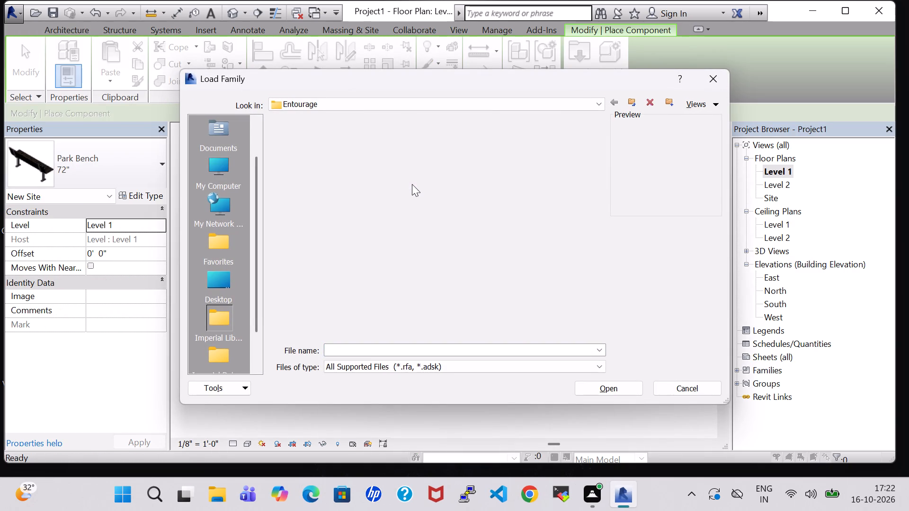
click(303, 148)
click(626, 390)
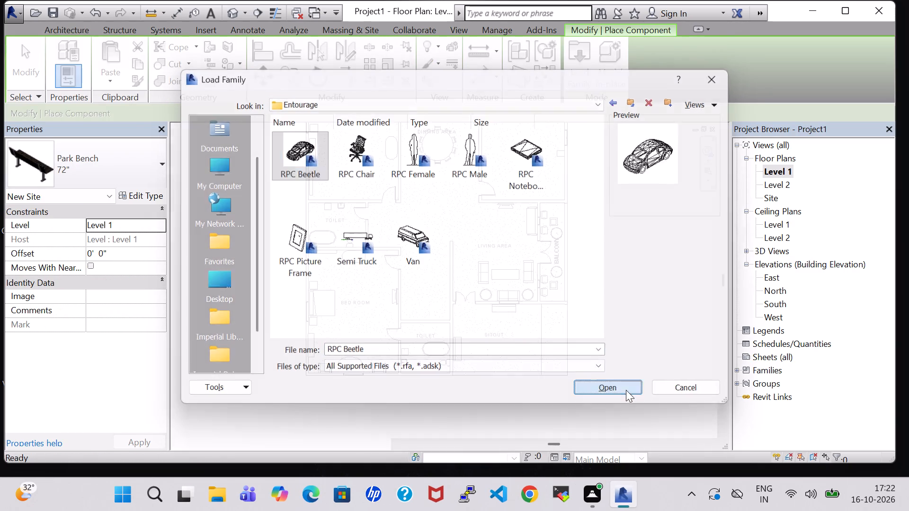
Place the RPC Beetle lengthwise in the sitout, its base point about 14'-10" from the living area wall.
scroll(509, 363, up, 3)
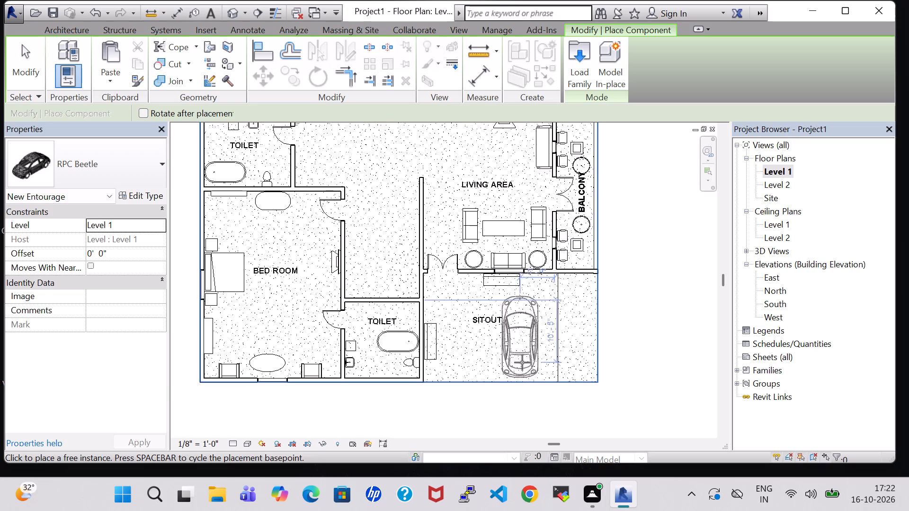
click(530, 360)
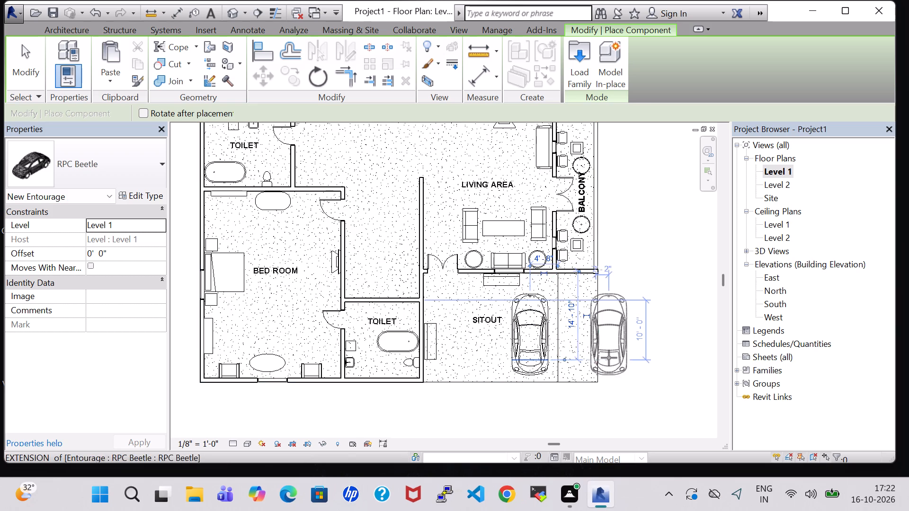
key(Escape)
key(Escape)
In the 3D view, nudge the park bench beneath the living area window three increments toward the entrance door, away from the car.
click(235, 17)
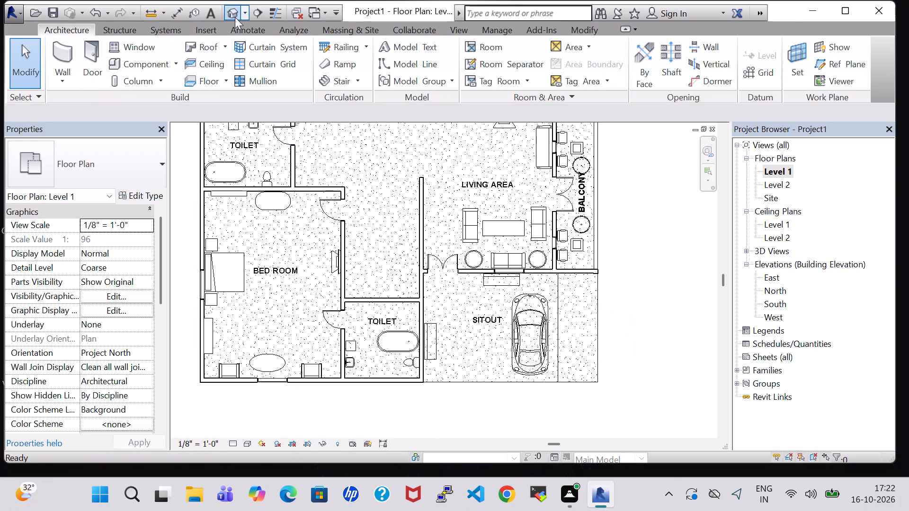
scroll(489, 287, down, 1)
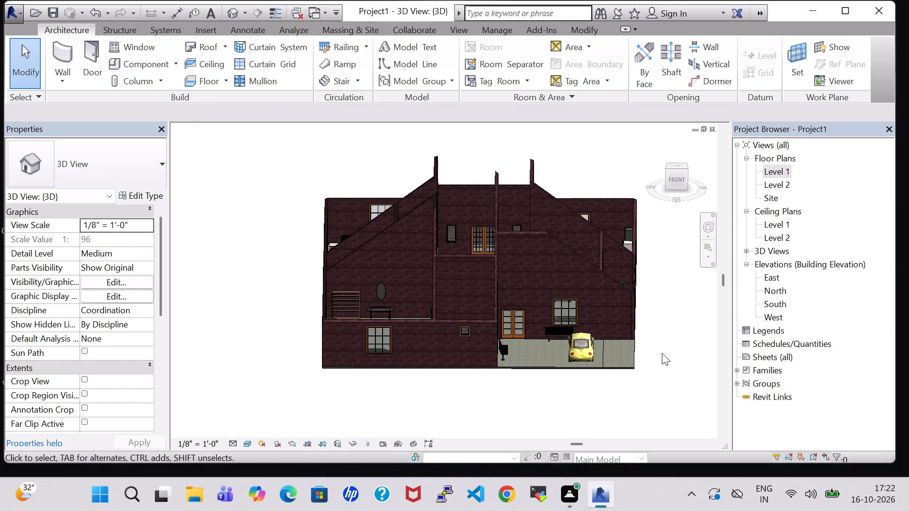
shift+middle_drag(662, 314, 674, 342)
click(581, 354)
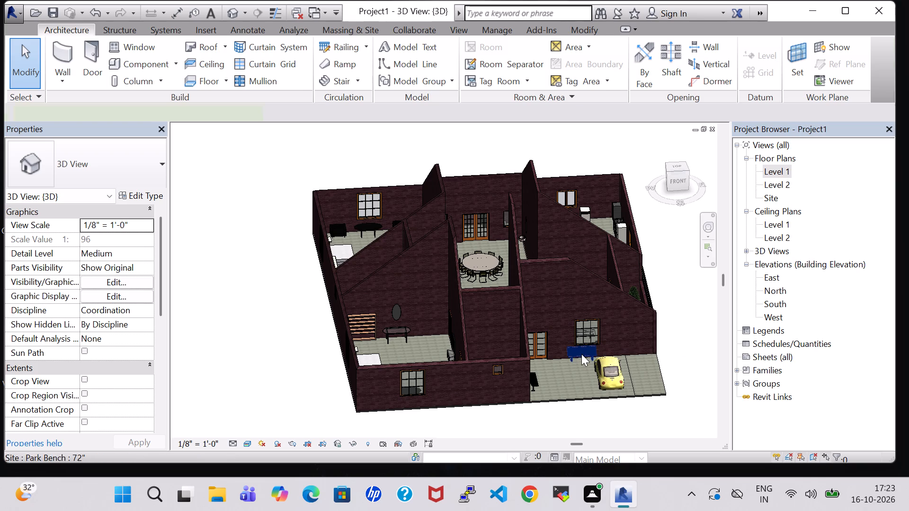
key(Left)
key(Left)
key(Left)
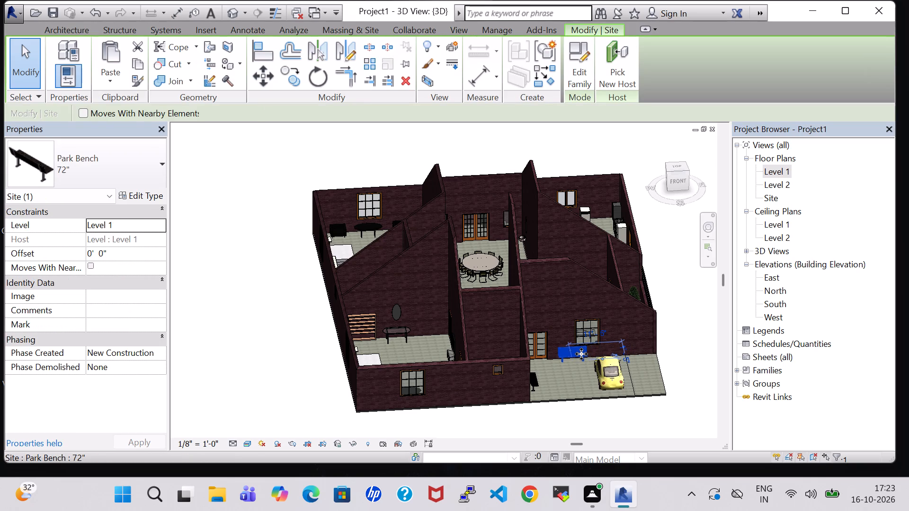
click(672, 352)
middle_click(672, 352)
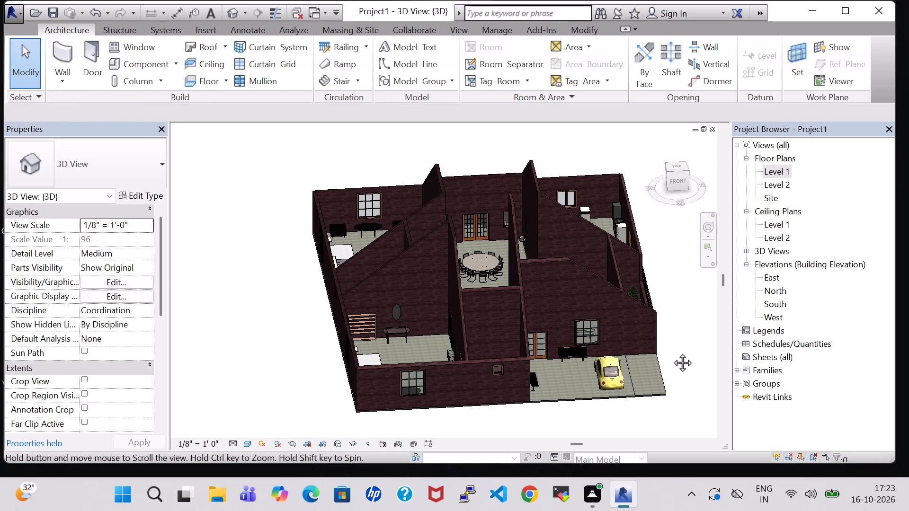
shift+middle_drag(673, 352, 642, 319)
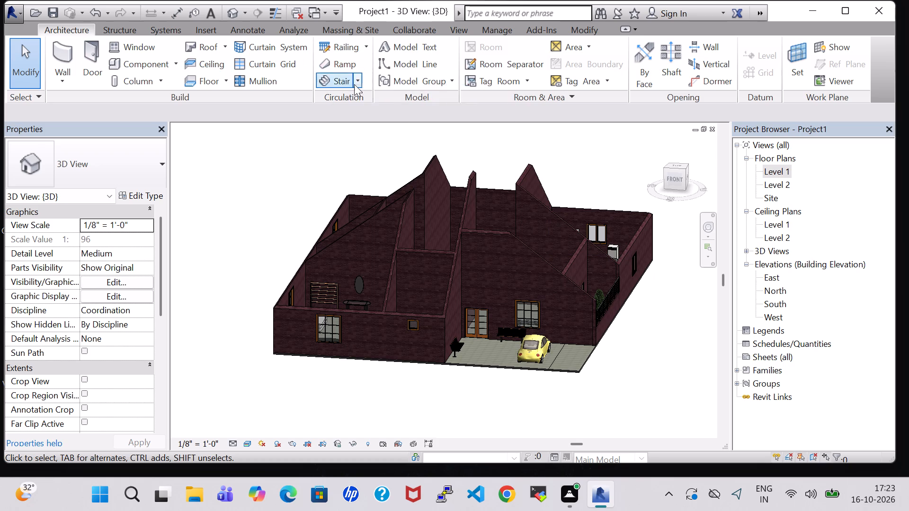
On the Level 1 floor plan, move the DINNING AREA room tag down to the clear floor just below the round dining table.
double_click(776, 176)
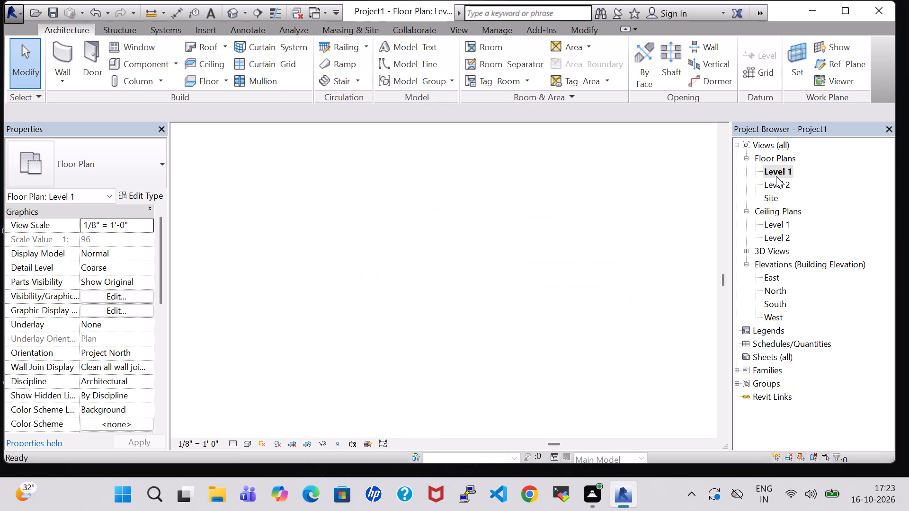
scroll(607, 255, down, 3)
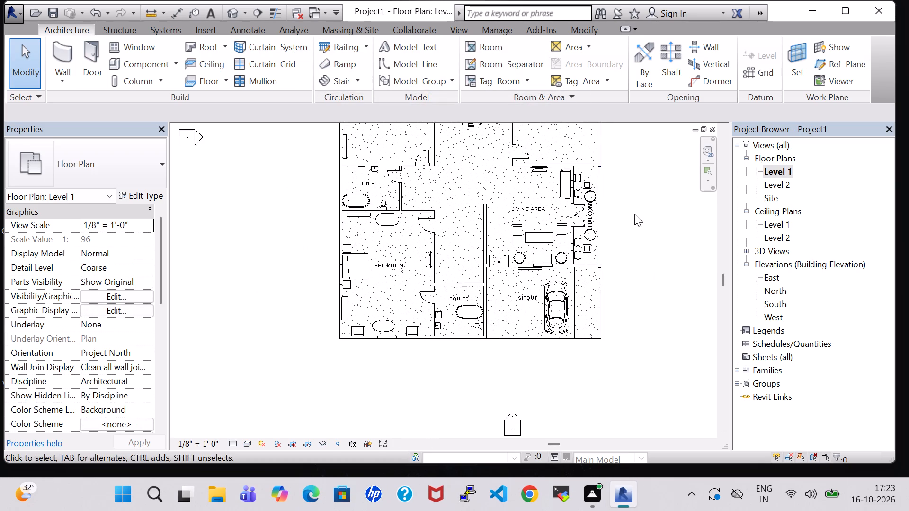
middle_drag(634, 214, 622, 253)
scroll(619, 219, down, 2)
middle_drag(615, 182, 599, 243)
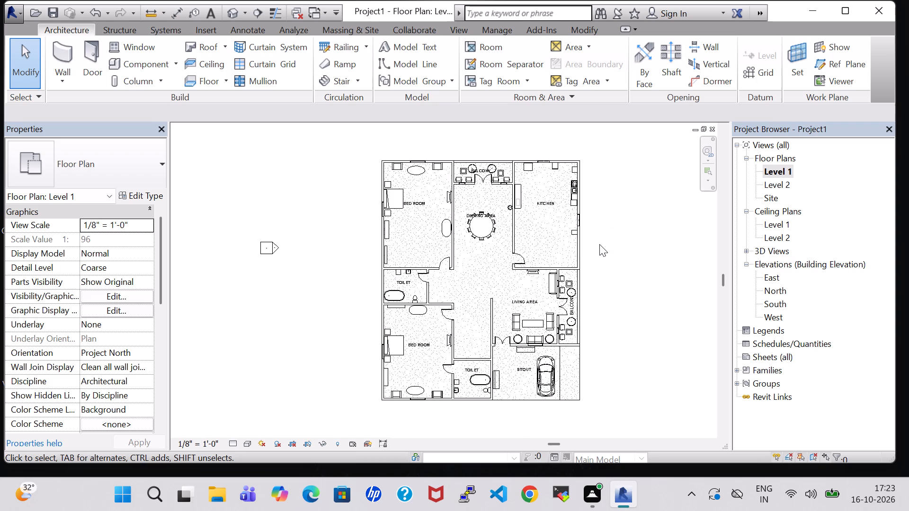
scroll(597, 244, up, 2)
click(438, 204)
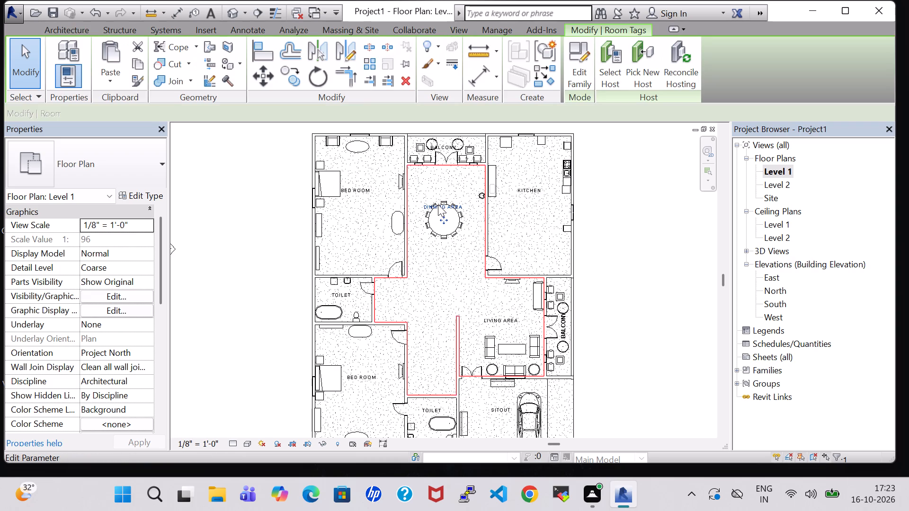
key(Down)
key(Down)
key(Down)
key(Down)
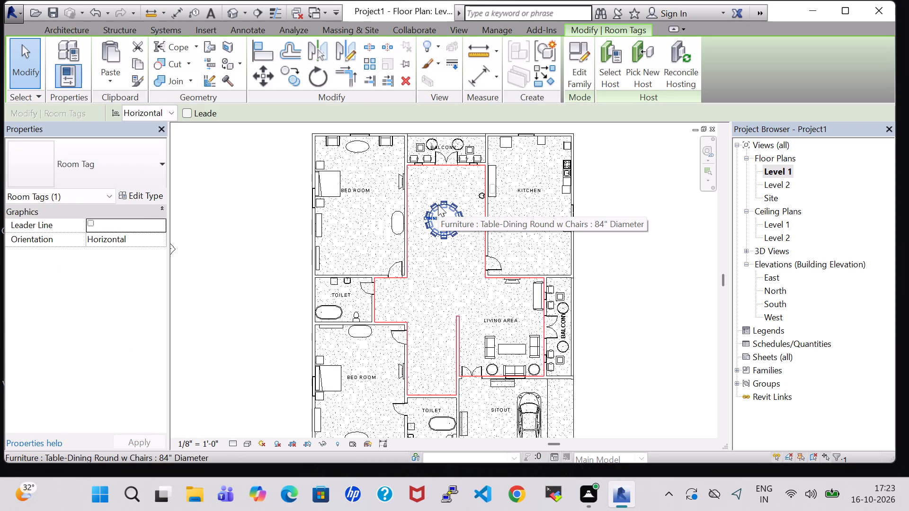
key(Down)
key(Down)
key(Down)
key(Down)
key(Down)
key(Down)
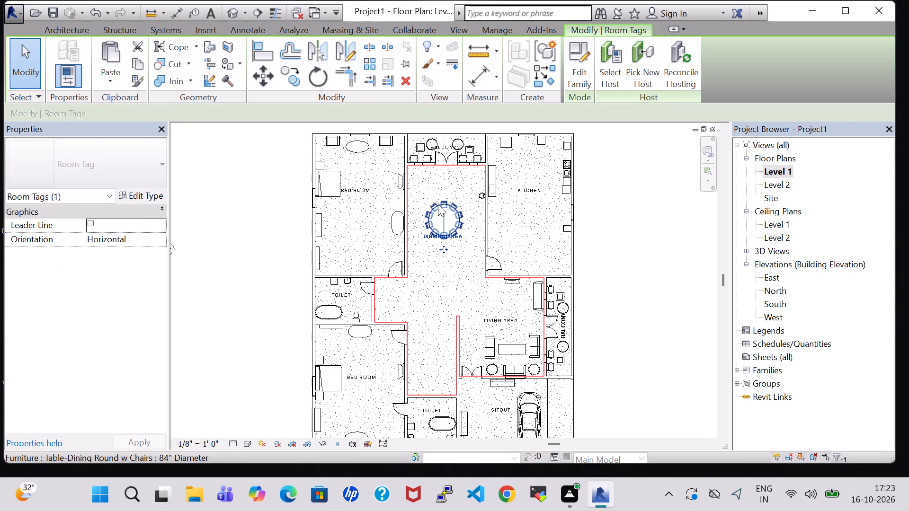
key(Down)
key(Down)
key(Down)
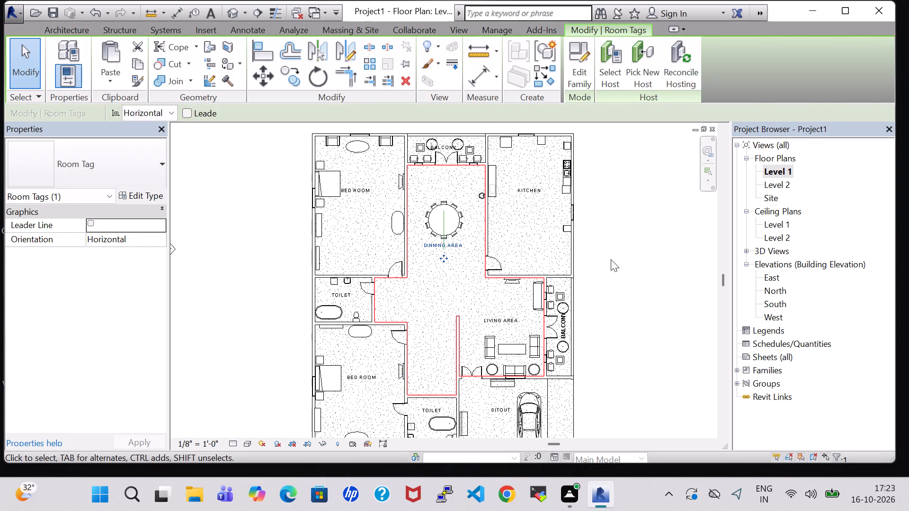
click(611, 259)
Nudge the upper bedroom's BED ROOM tag two increments right and two down, away from the bed.
click(349, 186)
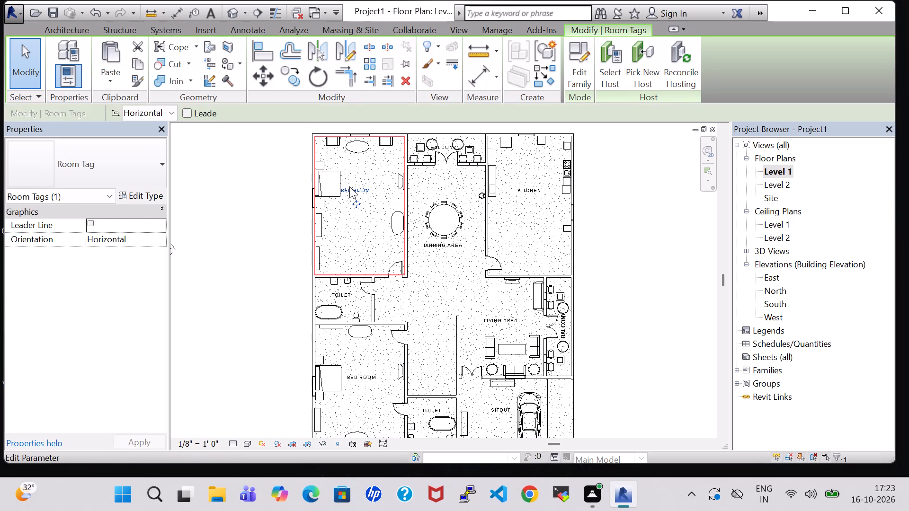
key(Right)
key(Right)
key(Down)
key(Down)
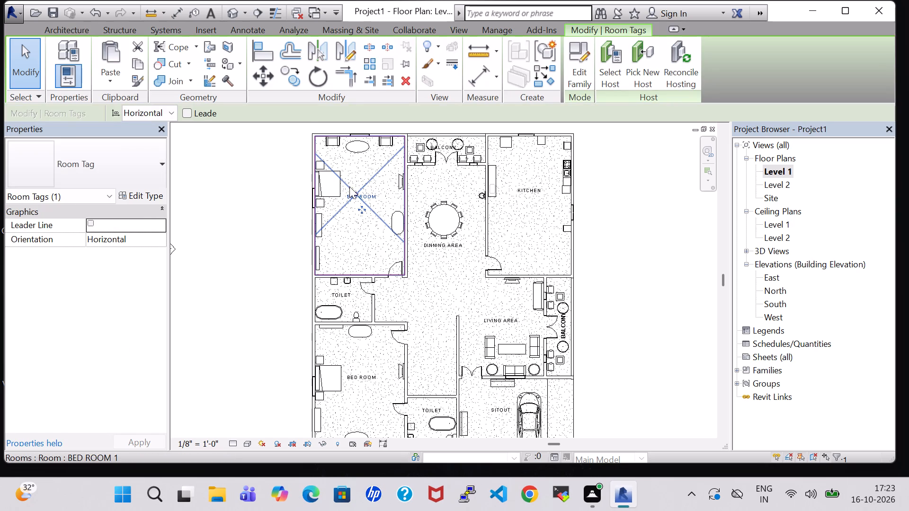
click(613, 265)
Nudge the two task chairs at the kitchen end of the living area balcony two increments each toward the kitchen wall.
middle_drag(613, 265, 588, 221)
click(541, 301)
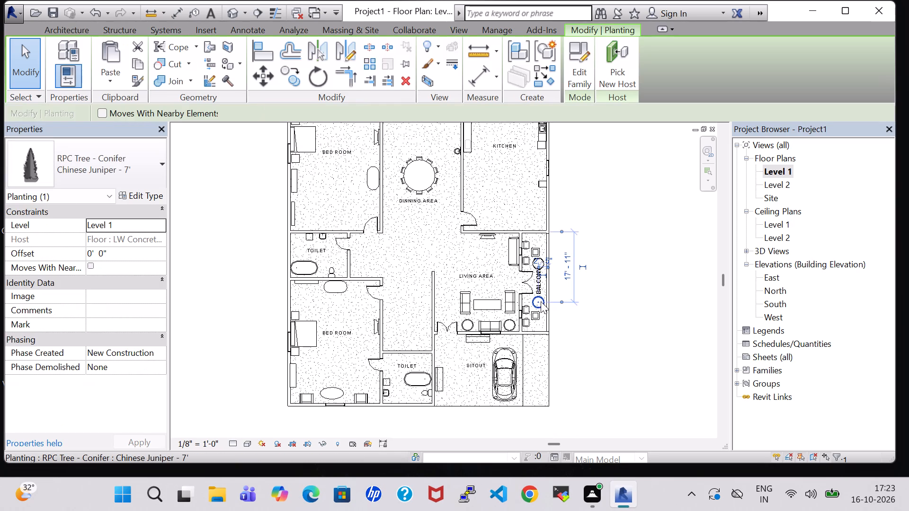
click(532, 241)
key(Up)
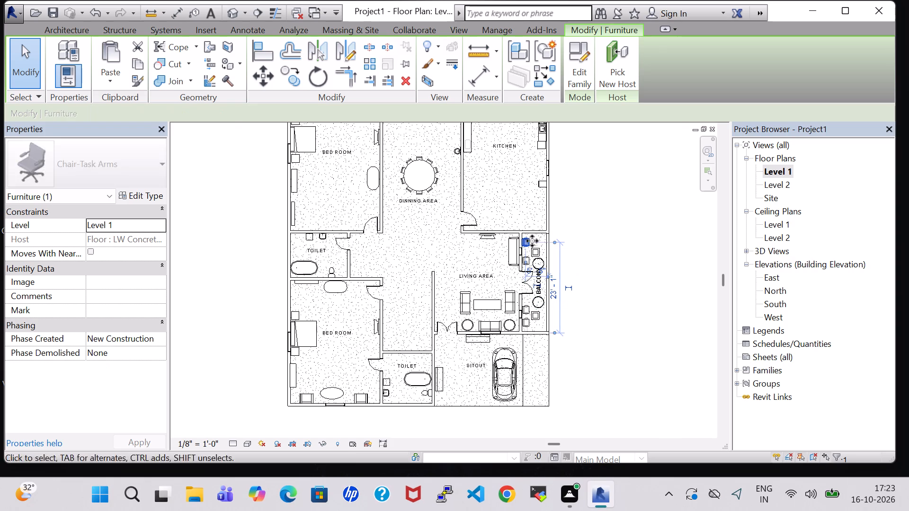
key(Up)
click(574, 257)
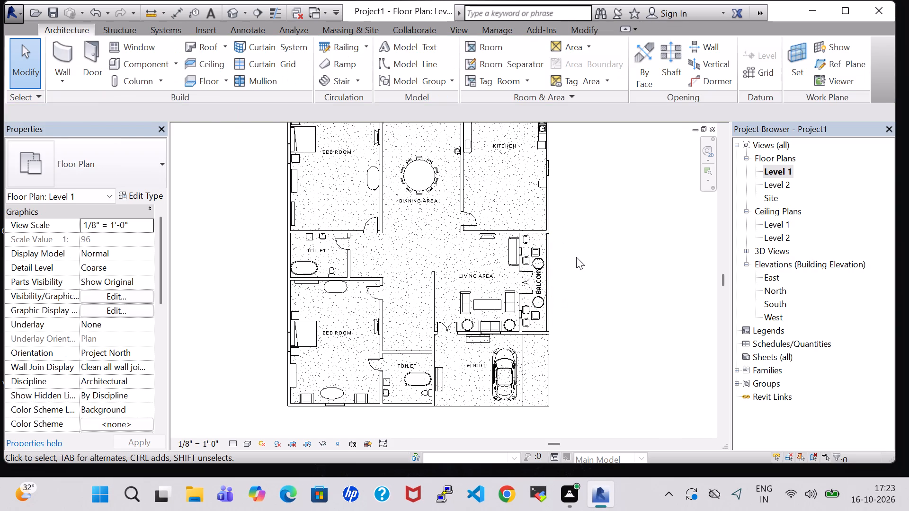
scroll(576, 257, up, 7)
click(444, 258)
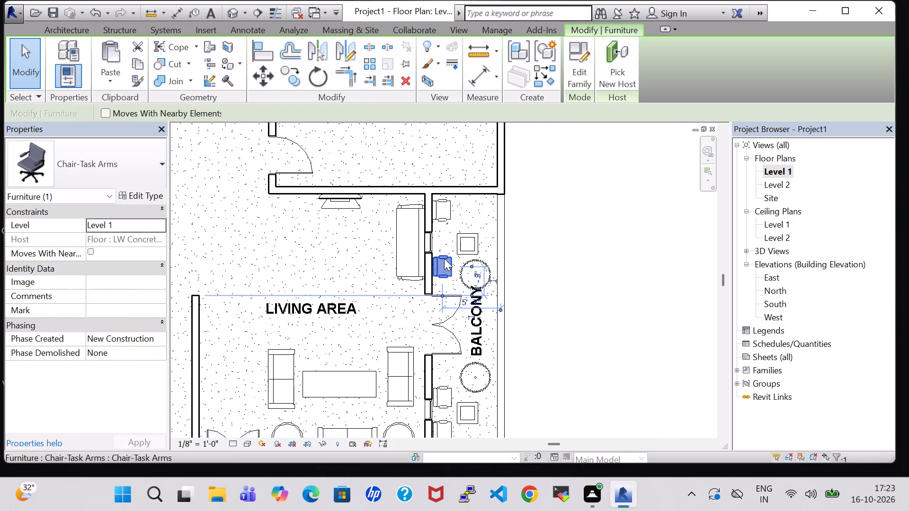
key(Up)
key(Up)
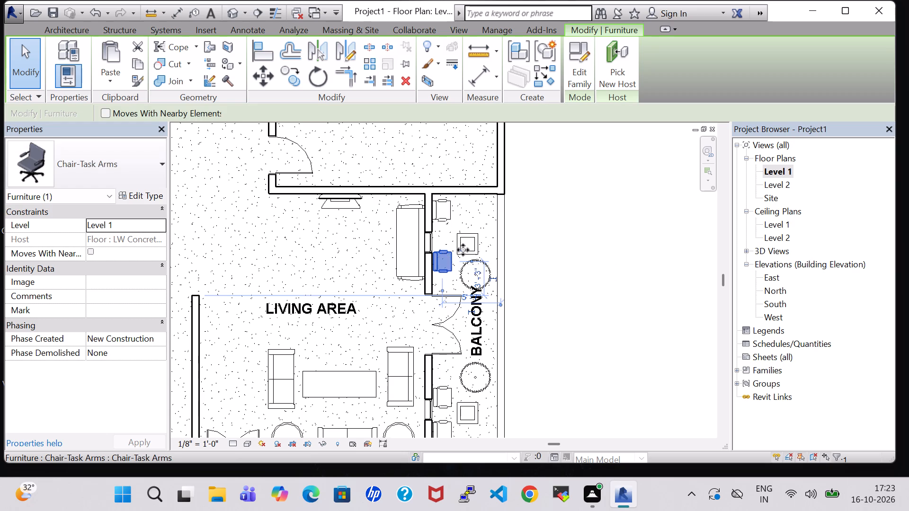
Nudge that balcony end's coffee table four increments and its juniper three toward the kitchen wall, leaving the tree about 7'-4" from it.
click(470, 240)
key(Up)
key(Up)
key(Up)
key(Up)
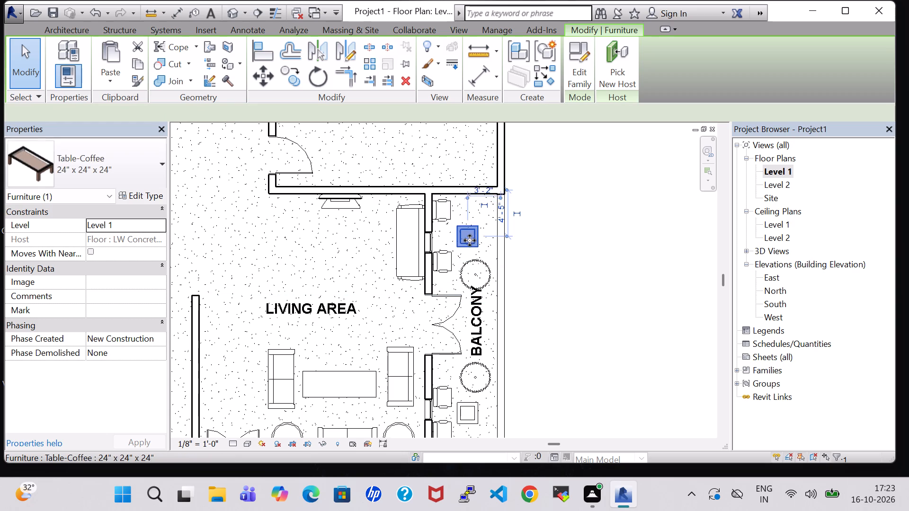
click(476, 269)
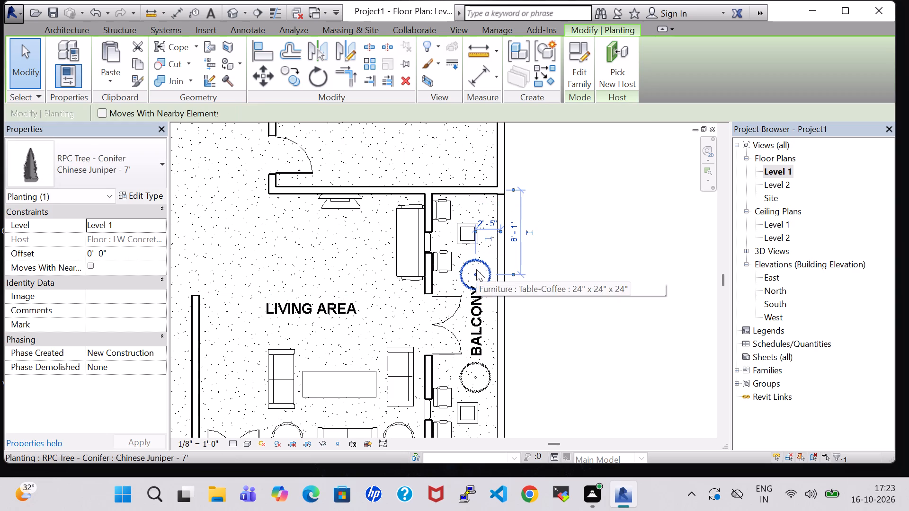
key(Up)
key(Up)
key(Up)
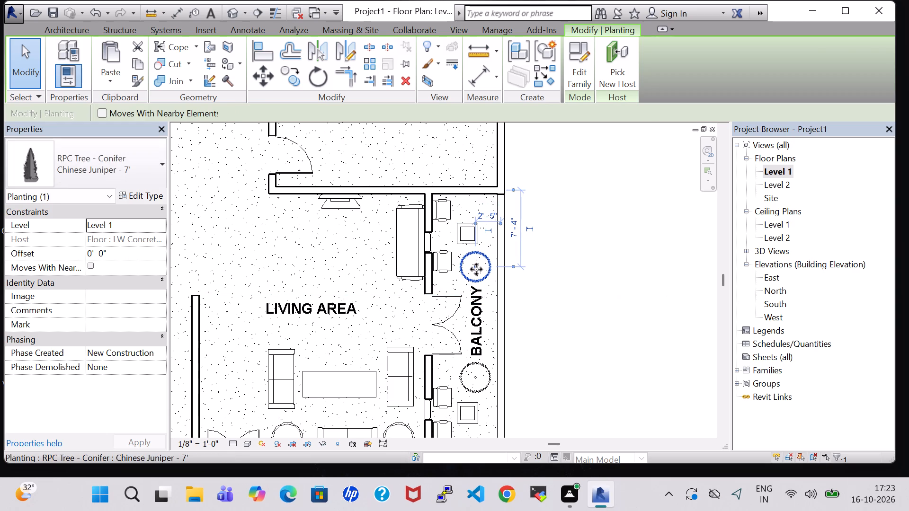
click(591, 358)
Nudge the LIVING AREA room tag four increments toward the balcony, over the seating group.
scroll(591, 358, down, 2)
middle_drag(591, 358, 548, 292)
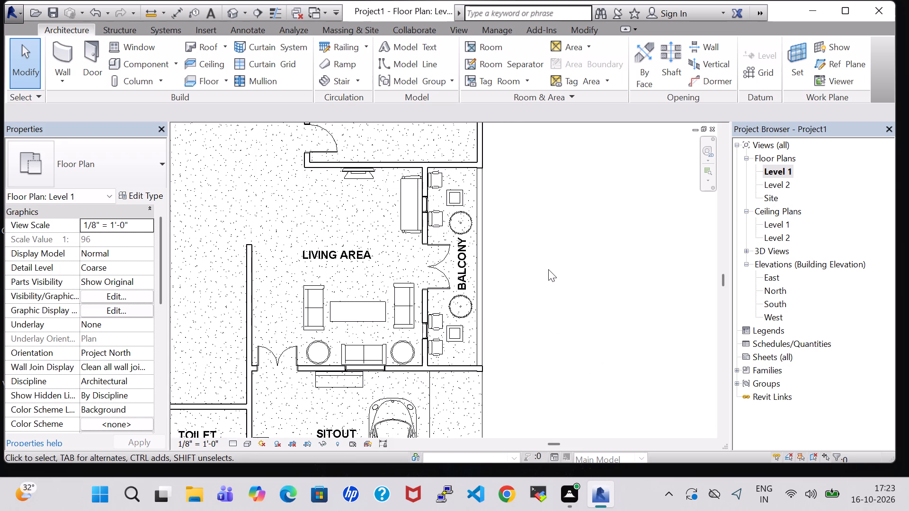
scroll(548, 269, down, 2)
middle_drag(548, 269, 558, 272)
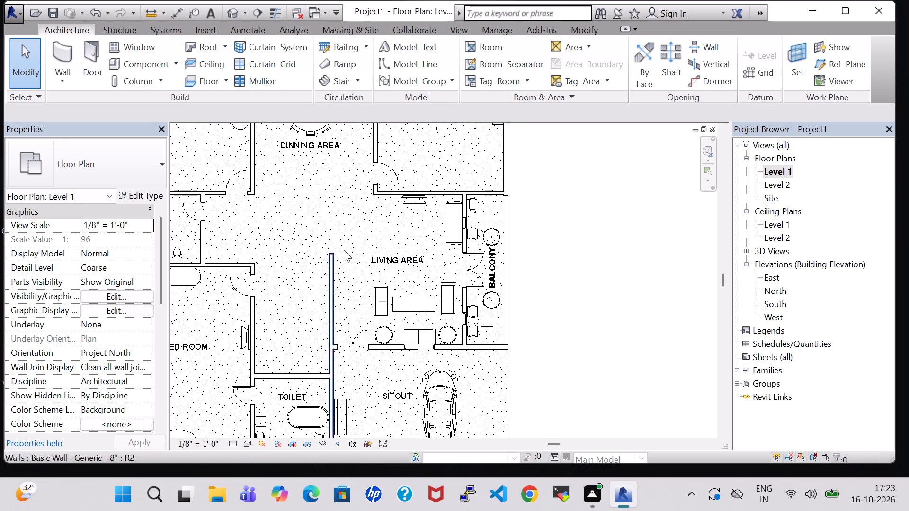
click(395, 259)
key(Right)
key(Right)
key(Right)
key(Right)
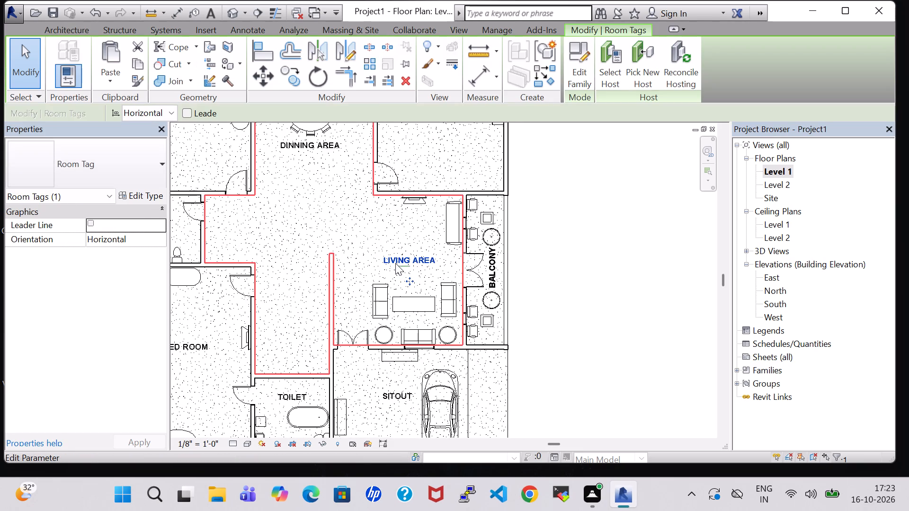
click(642, 301)
Nudge the living area's 36" round table nearest the entrance door two increments toward the sofa beneath the window.
scroll(642, 301, down, 2)
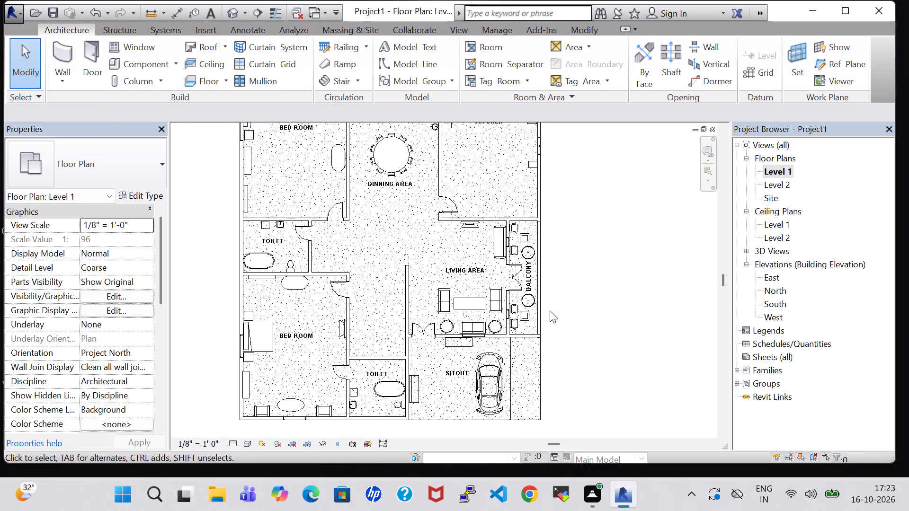
scroll(499, 310, up, 4)
click(417, 333)
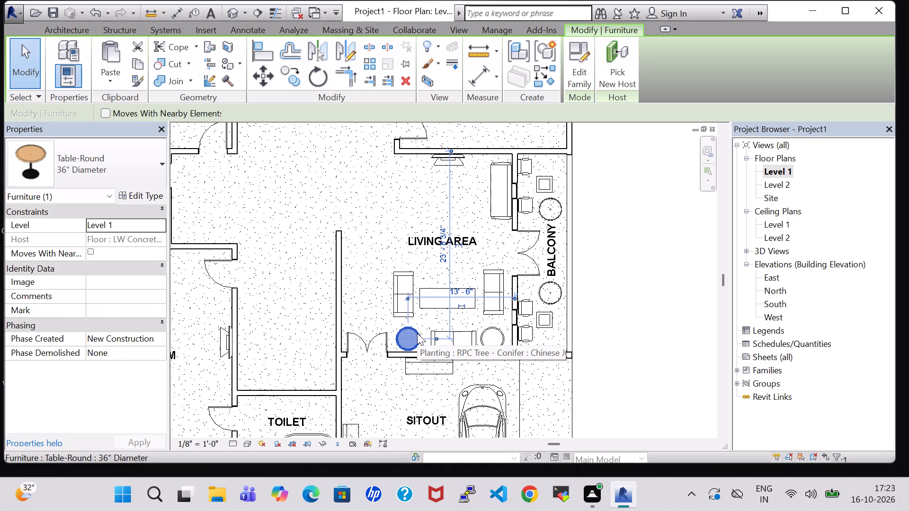
key(Right)
key(Right)
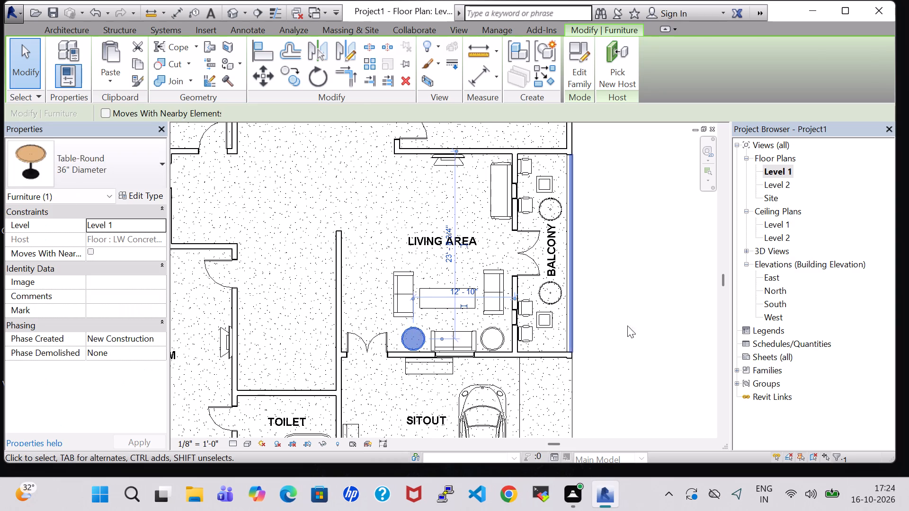
click(664, 320)
Load the RPC Female family from the Entourage library folder for placement on the Level 1 floor plan.
scroll(659, 257, down, 3)
middle_drag(657, 260, 633, 240)
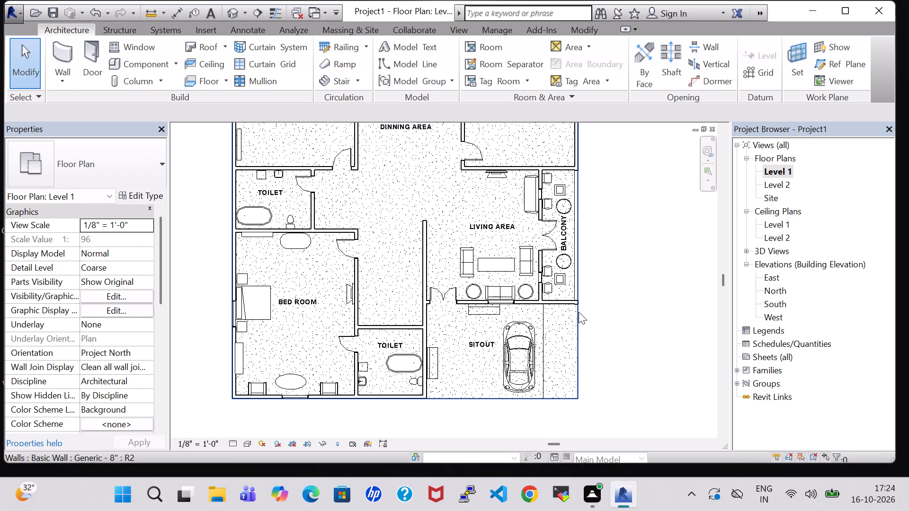
middle_drag(607, 312, 654, 324)
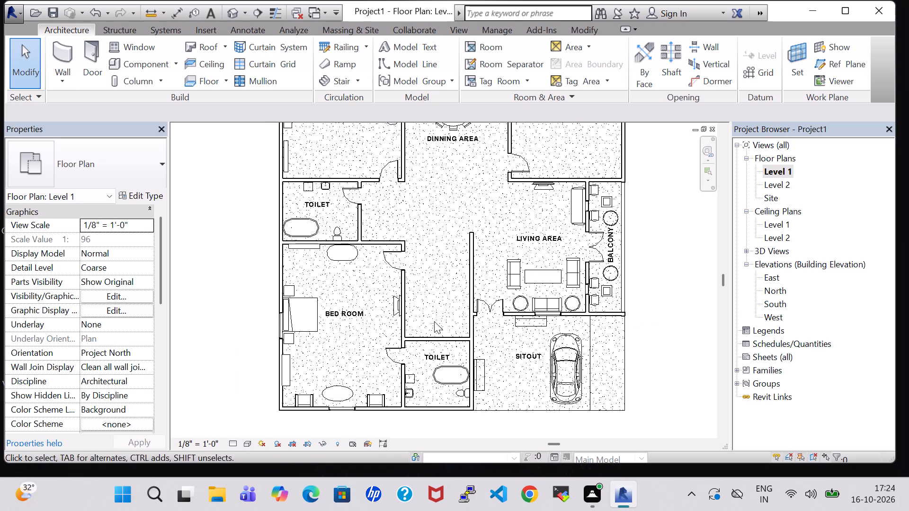
scroll(365, 327, down, 1)
click(141, 62)
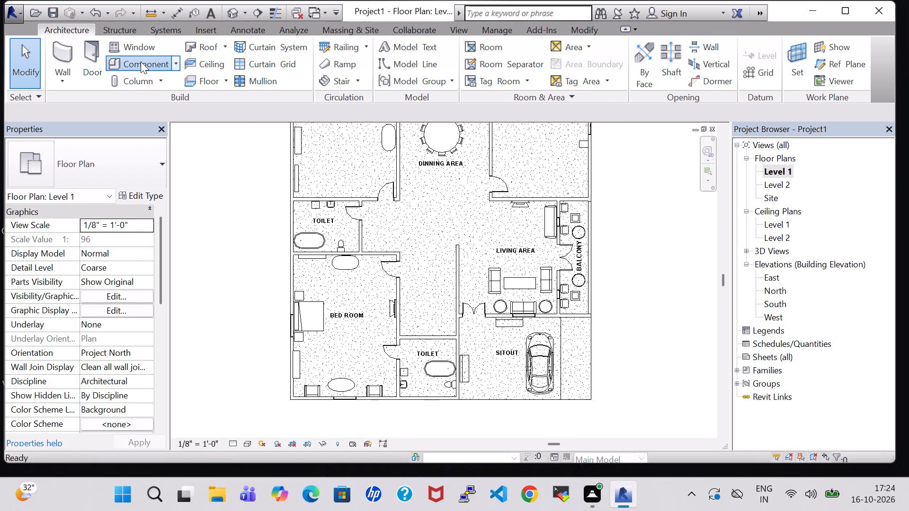
click(593, 69)
scroll(448, 188, down, 2)
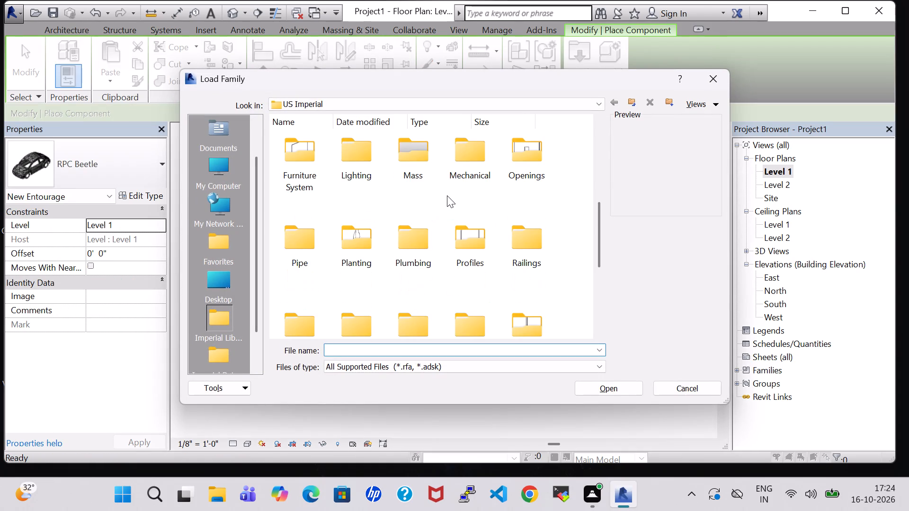
scroll(447, 195, up, 1)
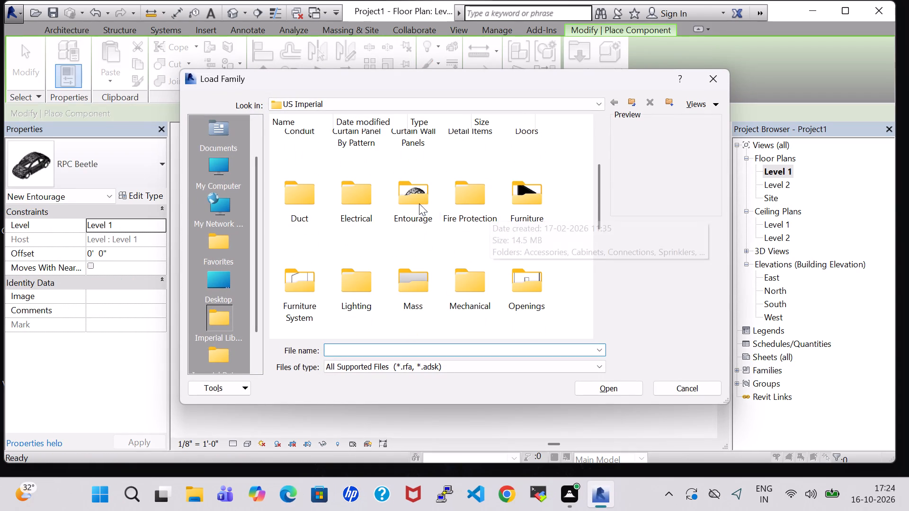
double_click(419, 201)
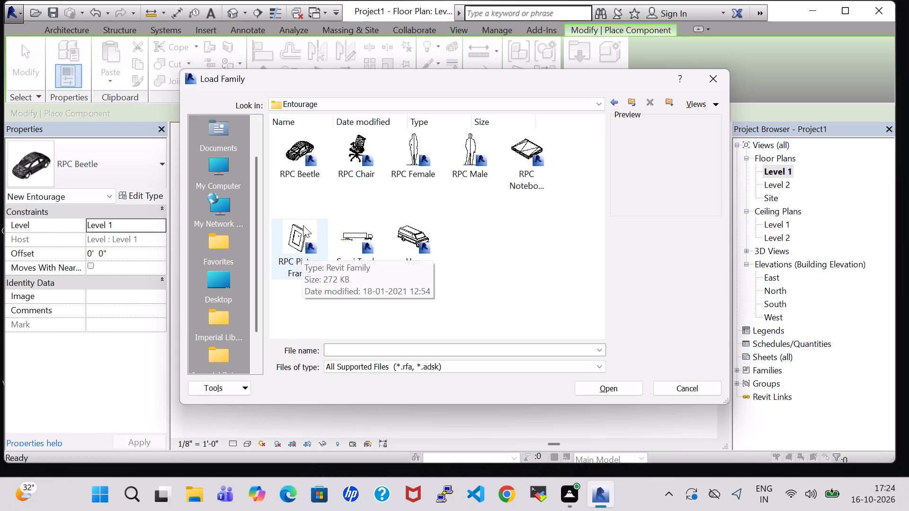
click(303, 225)
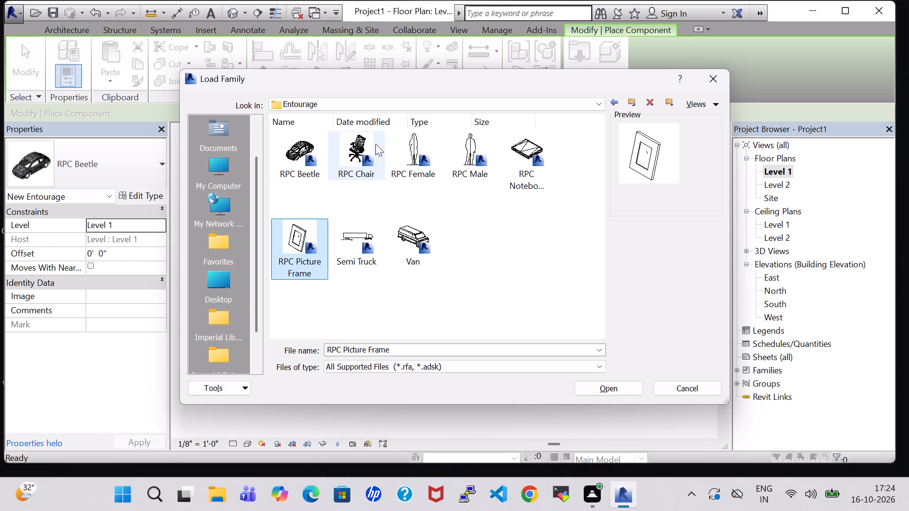
click(394, 140)
click(620, 393)
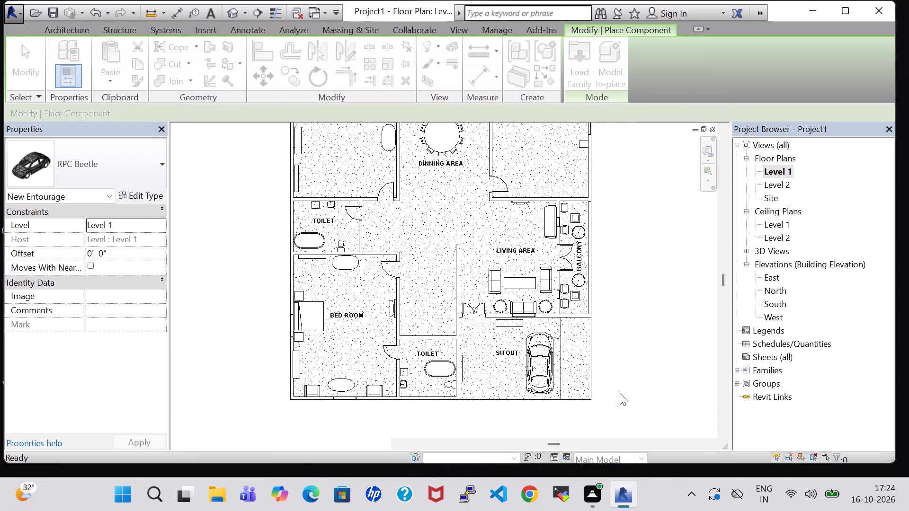
Place the RPC Female Cynthia beside the car in the sitout, about 8'-0" from the living area wall, and check it in 3D.
scroll(510, 350, up, 5)
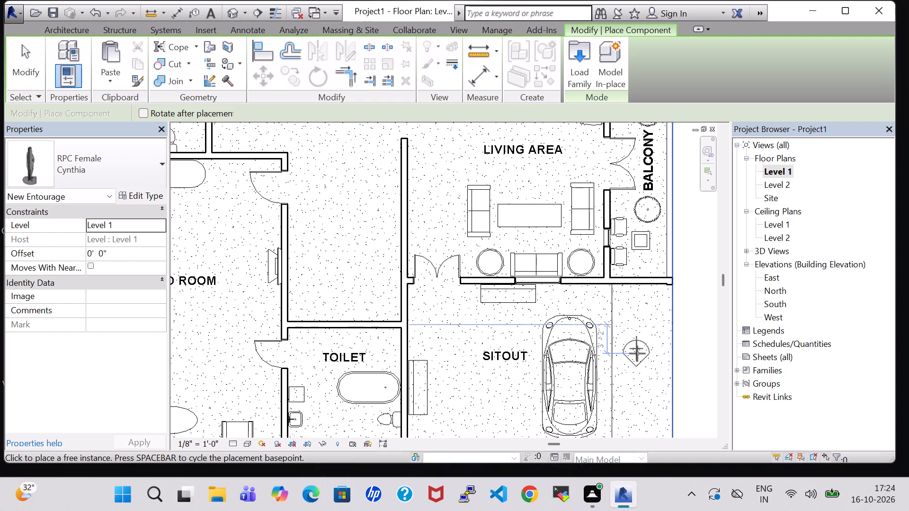
click(637, 353)
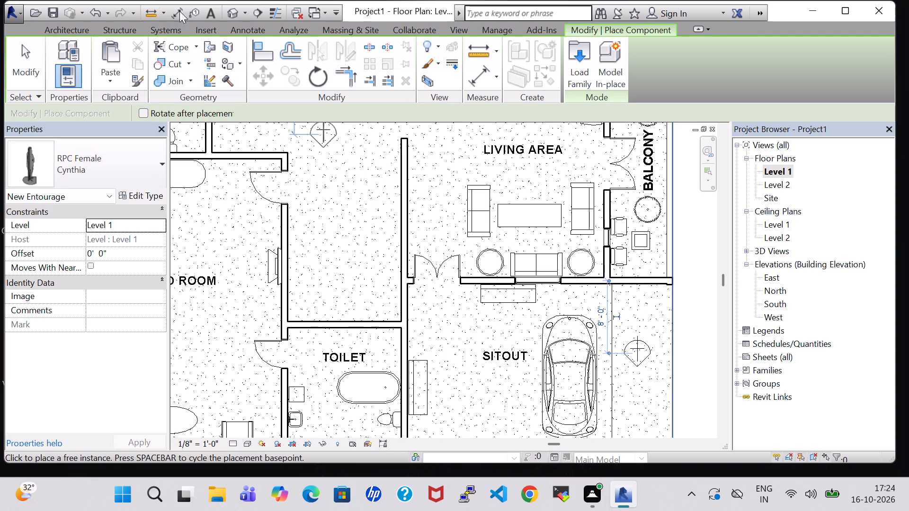
click(228, 15)
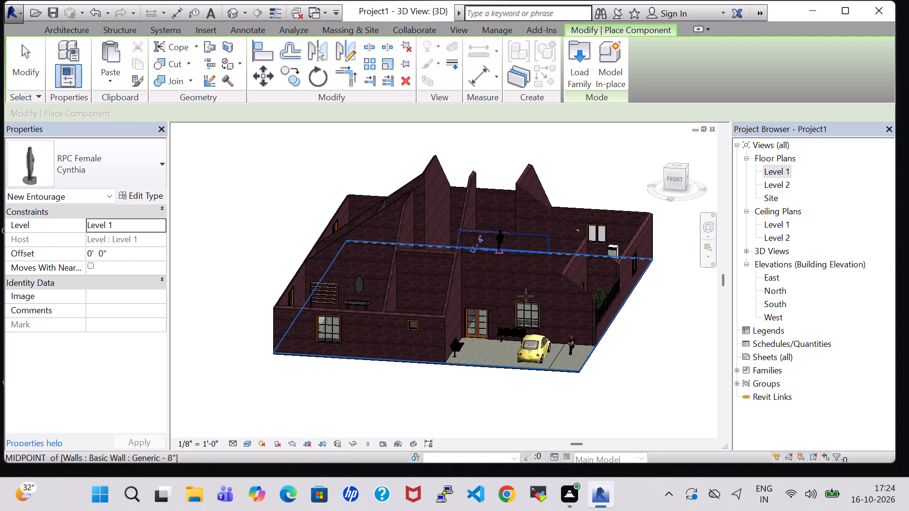
scroll(618, 371, up, 10)
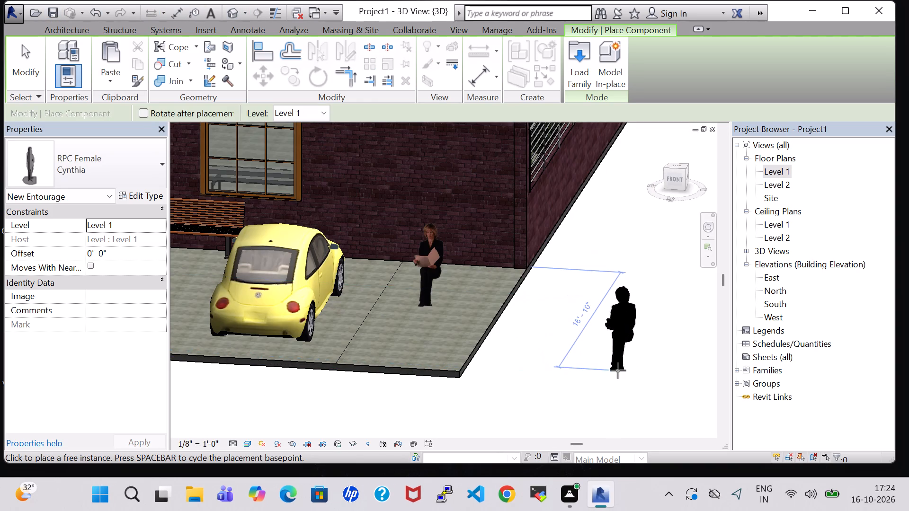
Delete the RPC Female Cynthia standing beside the car in the sitout.
shift+middle_drag(541, 354, 497, 339)
middle_drag(372, 290, 556, 382)
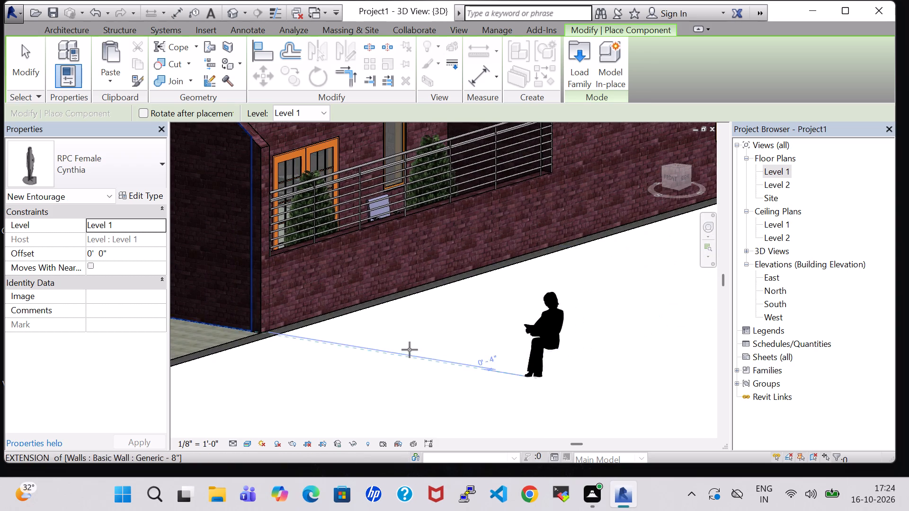
middle_drag(358, 350, 557, 379)
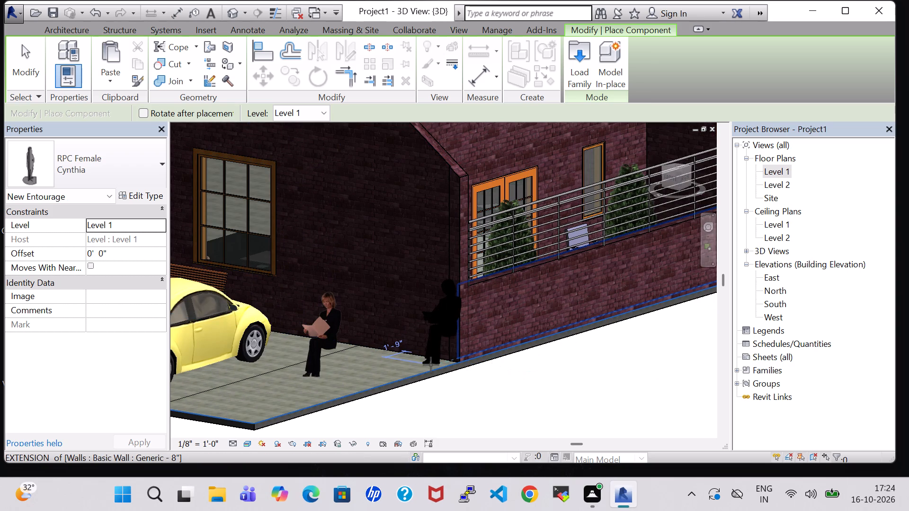
key(Escape)
key(Escape)
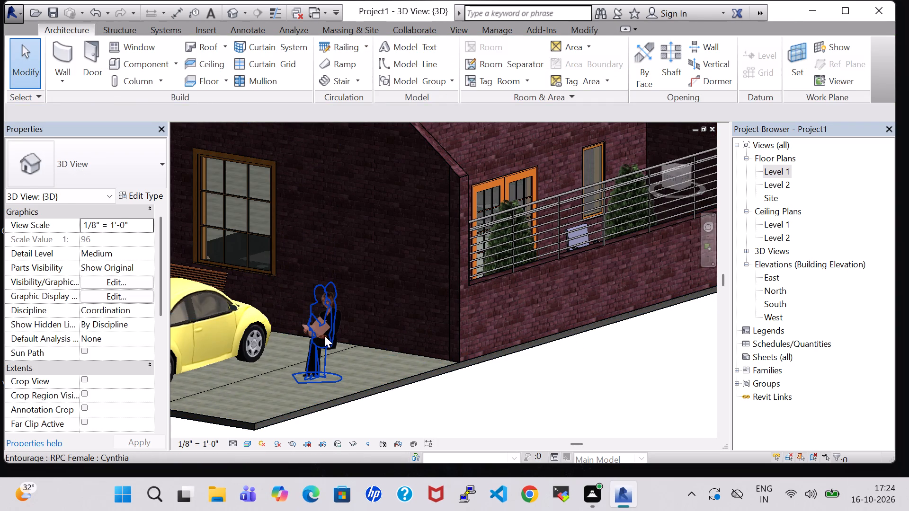
click(324, 335)
key(Delete)
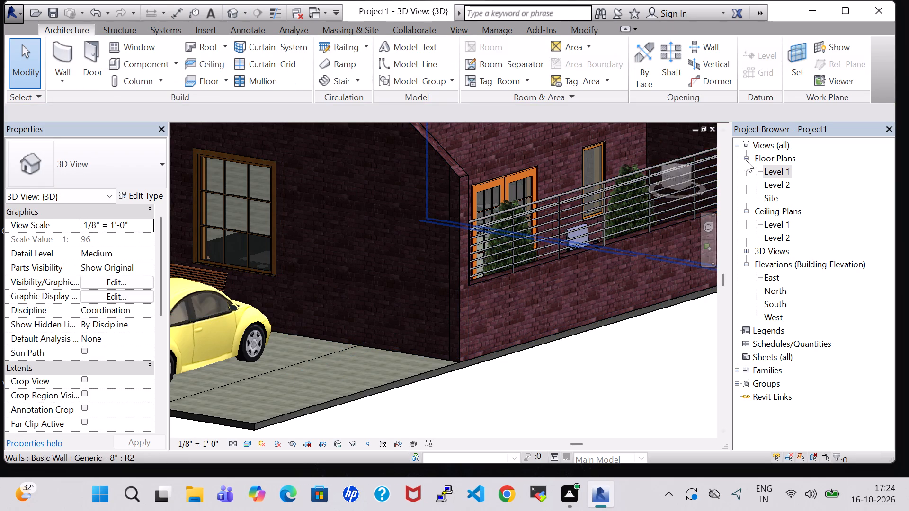
Place an RPC Female Cynthia at each sitout park bench on Level 1, rotating the one at the toilet-wall bench to face the car.
double_click(769, 167)
click(132, 65)
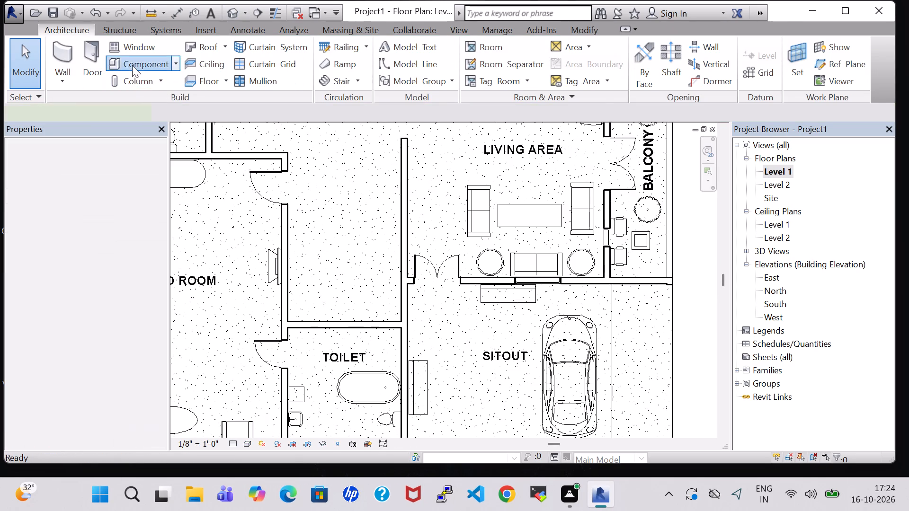
scroll(509, 330, up, 5)
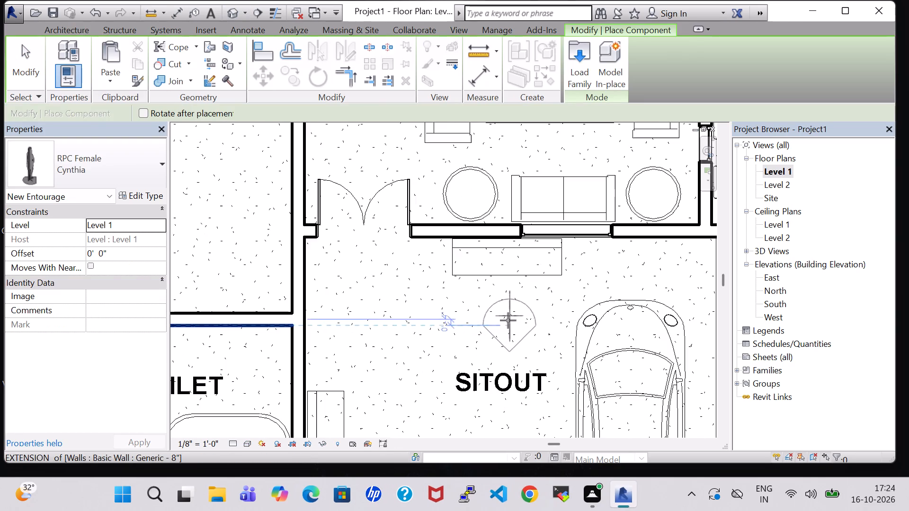
click(502, 279)
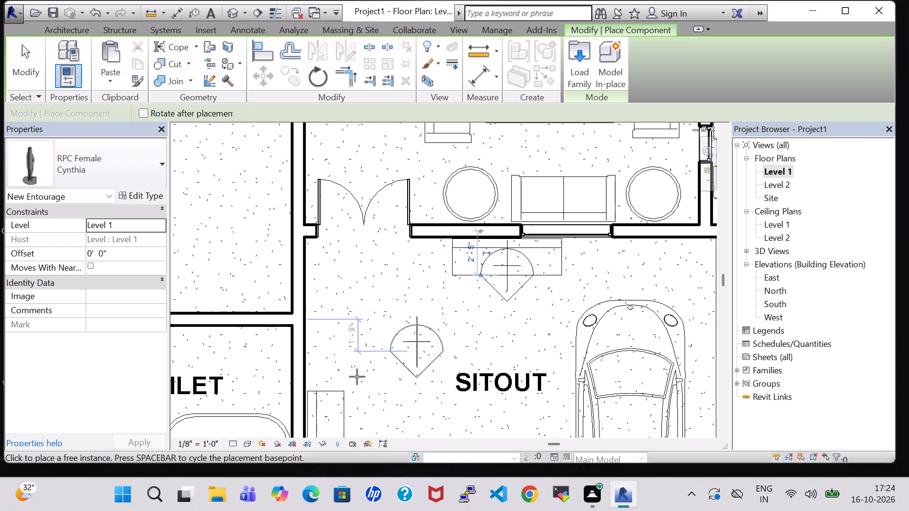
middle_drag(356, 377, 366, 246)
key(space)
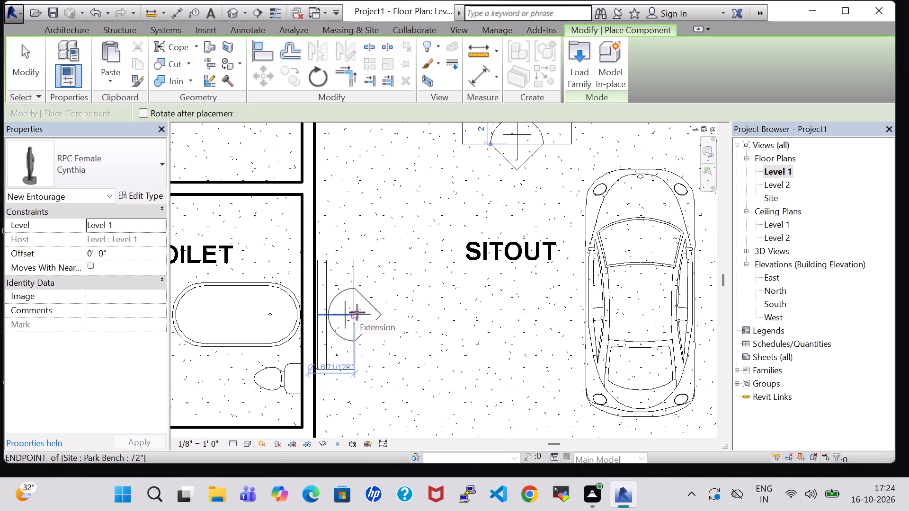
click(357, 312)
key(Escape)
key(Escape)
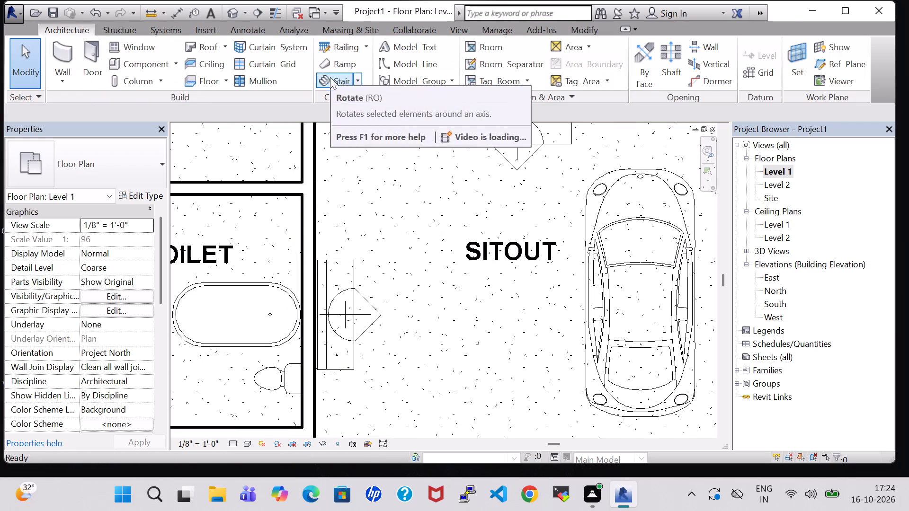
In 3D, nudge the seated Cynthia on the toilet-wall bench eight increments away from the wall.
click(242, 8)
click(240, 28)
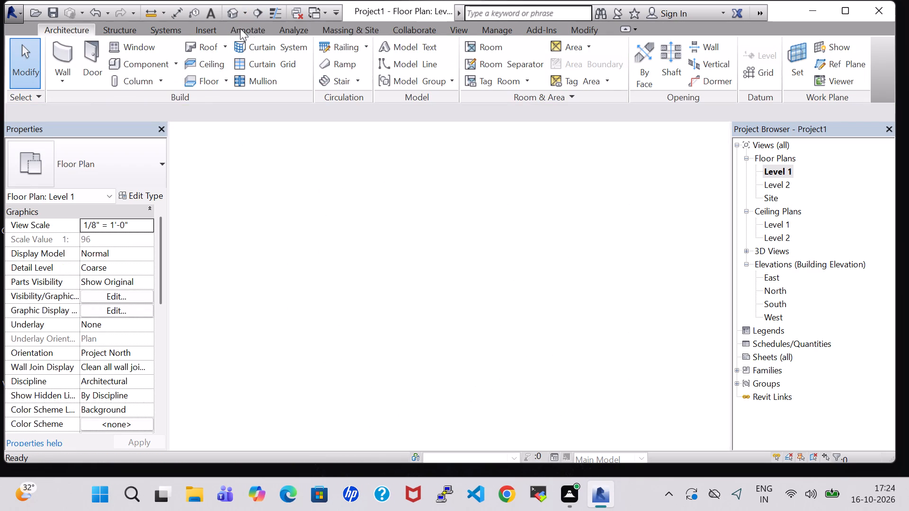
shift+middle_drag(322, 343, 364, 353)
scroll(392, 382, up, 6)
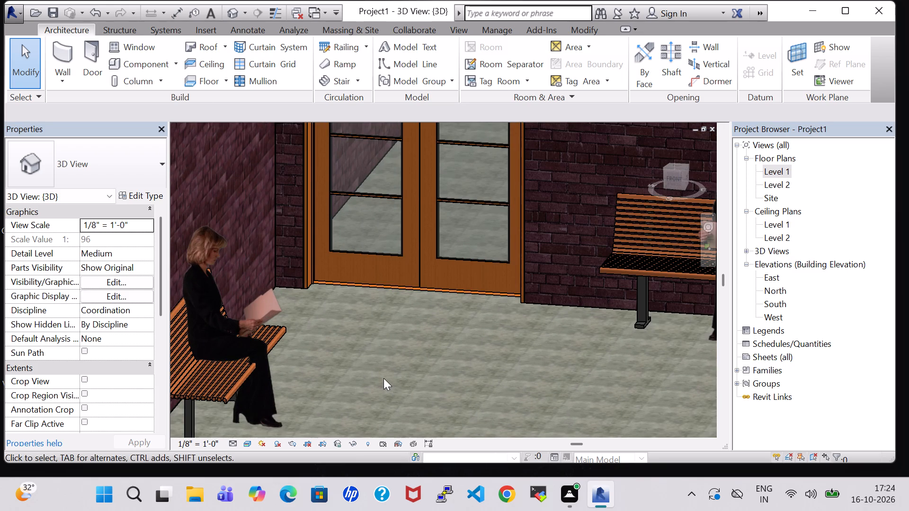
click(236, 347)
key(Right)
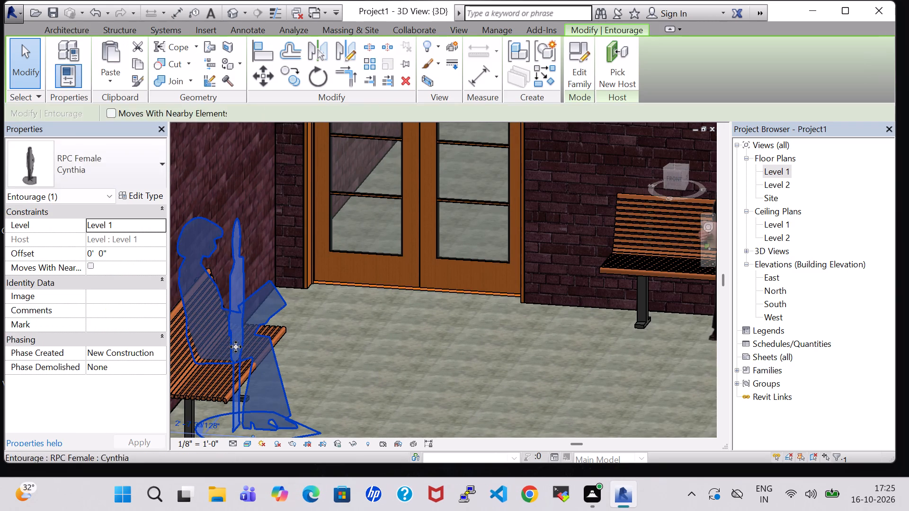
key(Right)
key(Right)
key(Right)
key(Right)
key(Right)
key(Right)
key(Right)
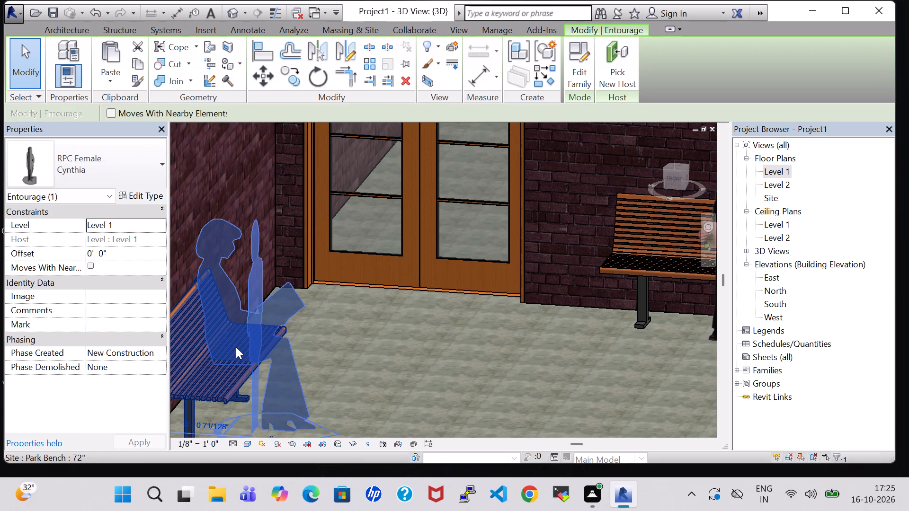
click(546, 373)
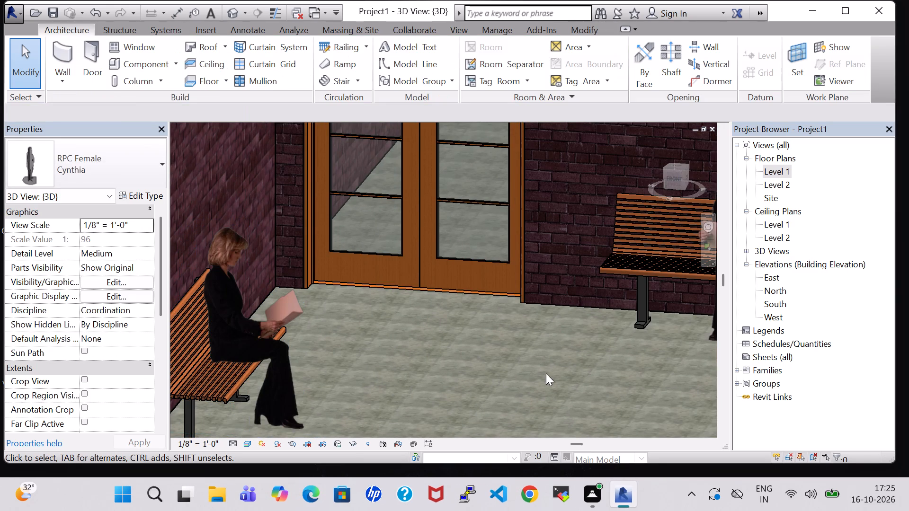
Nudge the seated Cynthia on the bench beneath the living area window fourteen increments away from the wall.
middle_drag(585, 348, 446, 350)
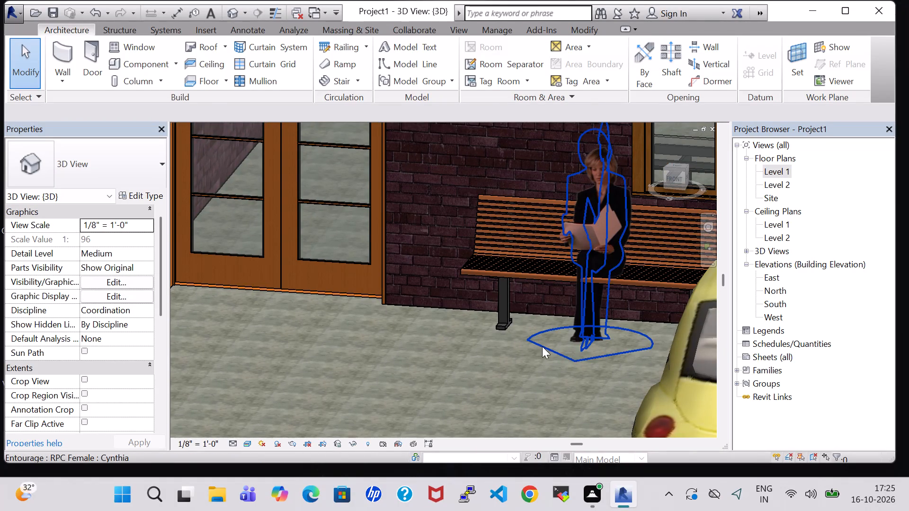
click(576, 323)
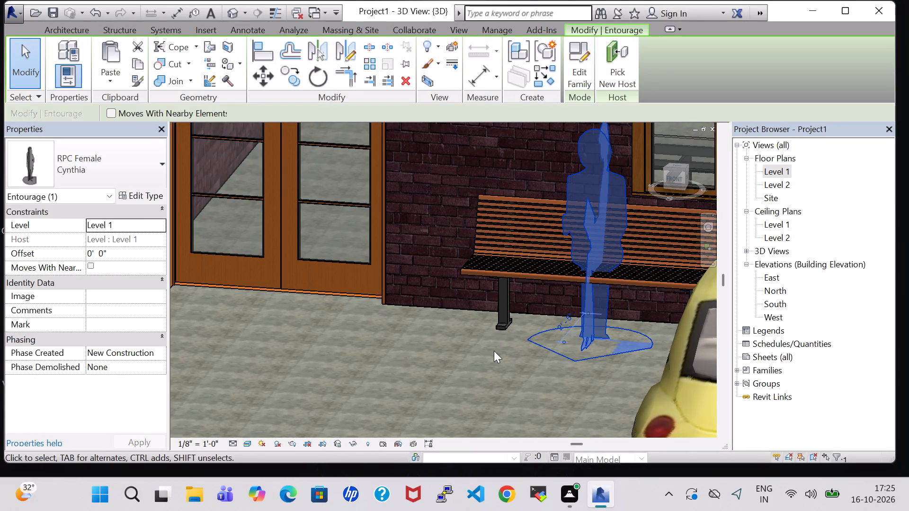
key(Down)
key(Down)
key(Down)
key(Down)
key(Down)
key(Down)
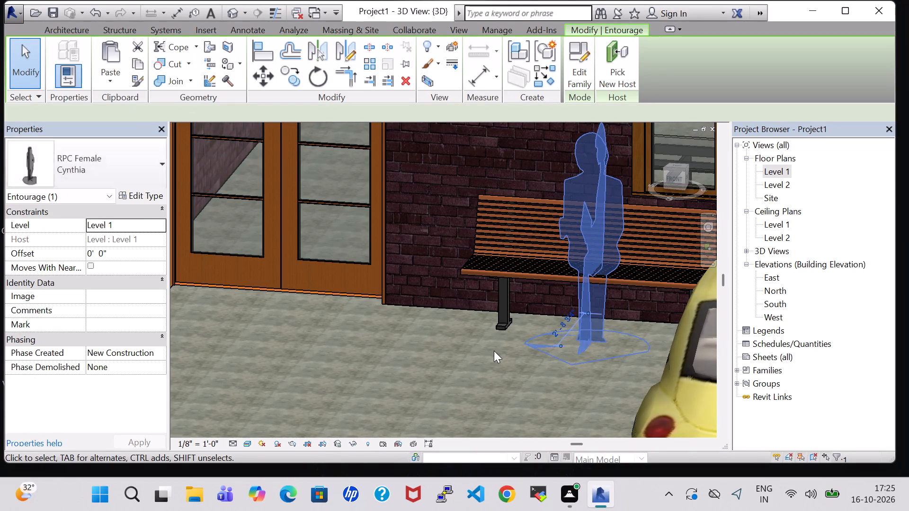
key(Down)
key(Down)
key(Down)
key(Down)
key(Down)
key(Down)
key(Down)
key(Down)
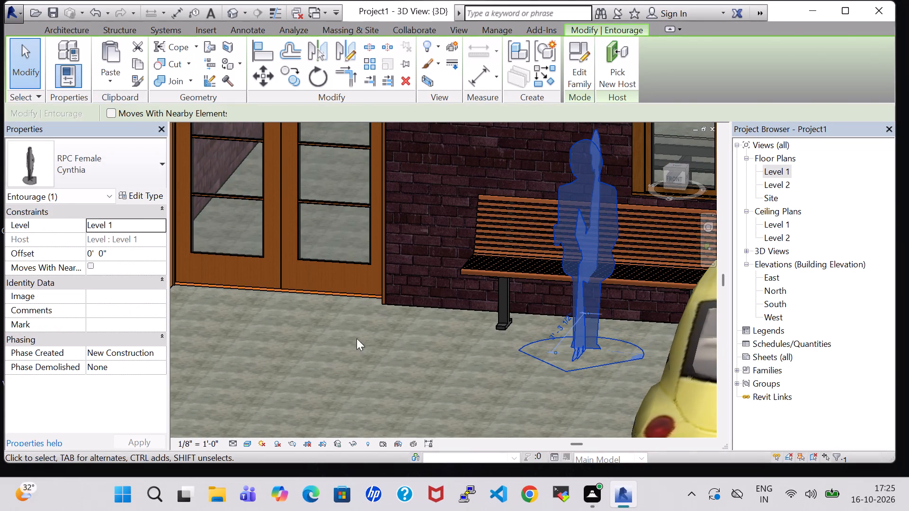
click(350, 355)
From the balcony side, nudge the Cynthia on the window bench two increments back toward the living area wall.
shift+middle_drag(383, 363, 354, 357)
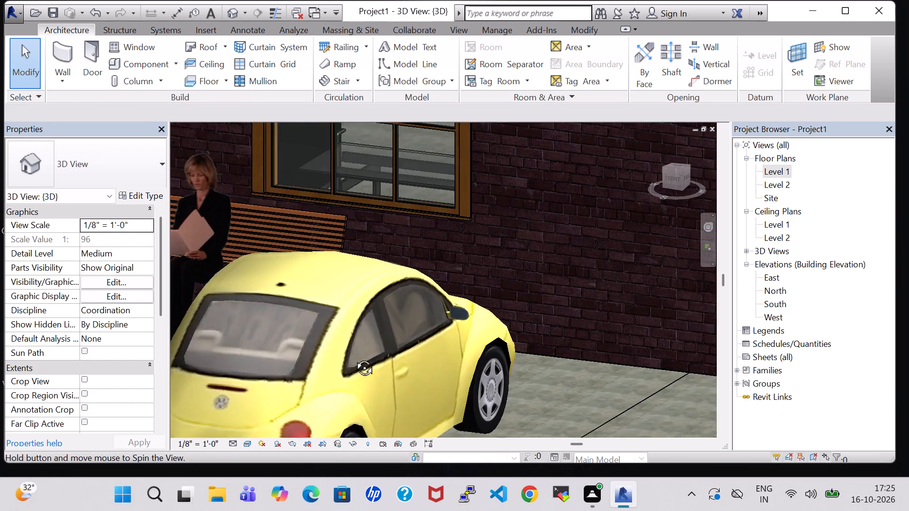
shift+middle_drag(354, 357, 351, 357)
scroll(387, 269, down, 6)
shift+middle_drag(387, 269, 312, 295)
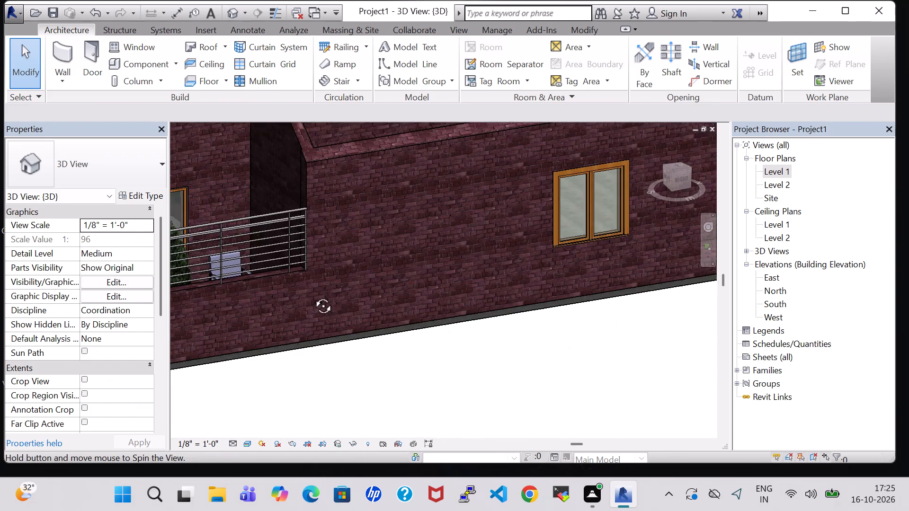
shift+middle_drag(312, 295, 312, 296)
middle_drag(312, 296, 691, 311)
middle_drag(304, 282, 638, 281)
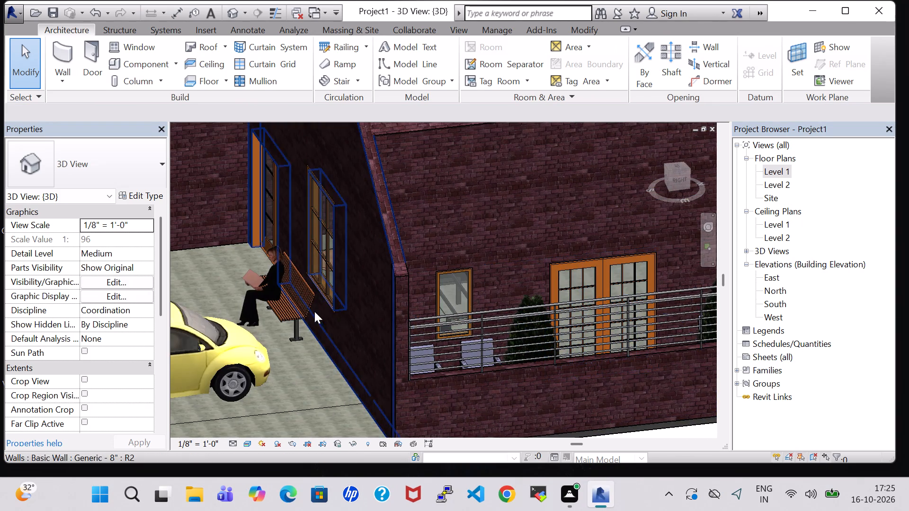
shift+middle_drag(299, 353, 277, 352)
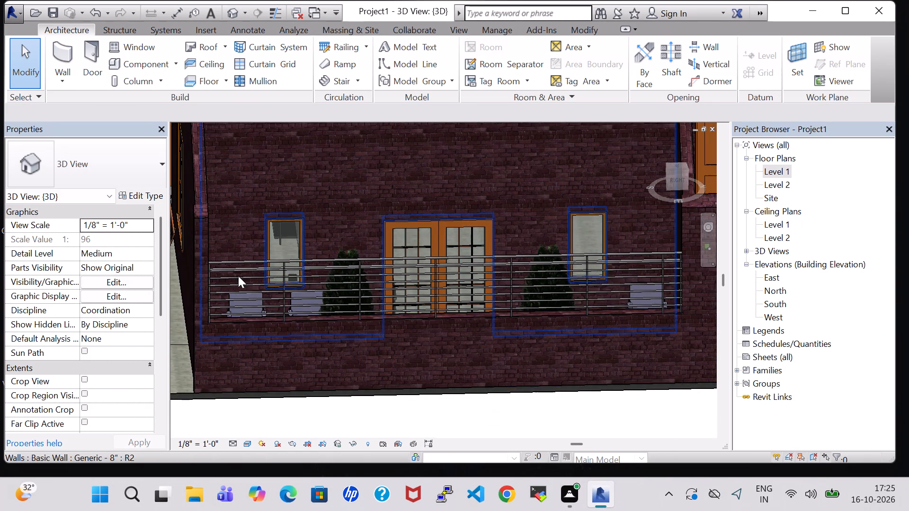
middle_drag(238, 276, 348, 289)
click(251, 235)
click(248, 285)
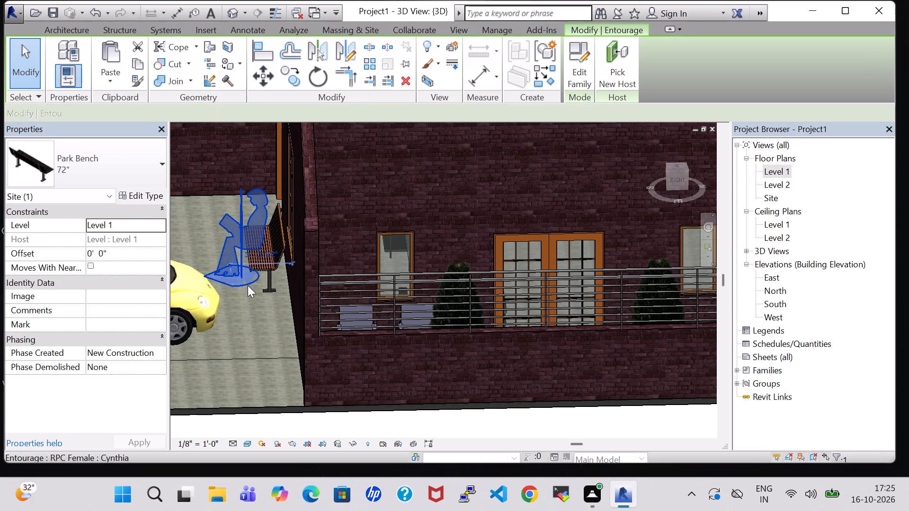
click(210, 200)
click(259, 221)
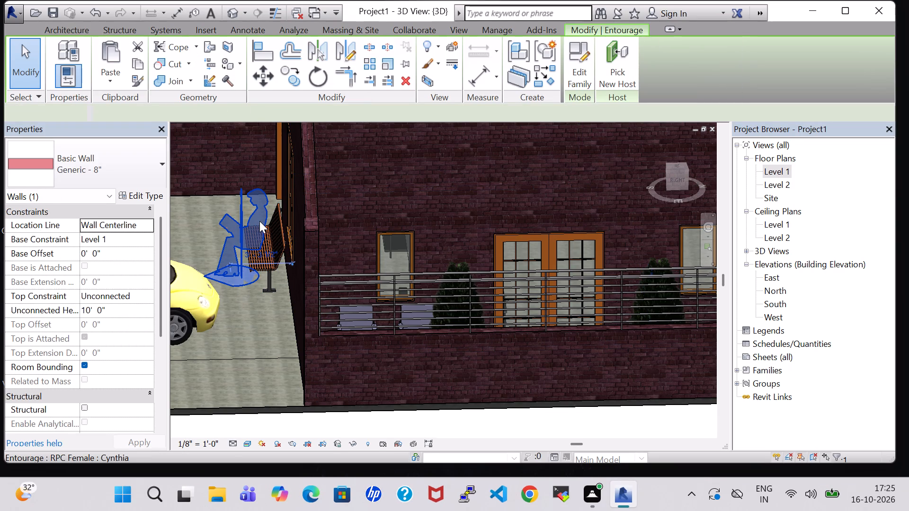
key(Right)
key(Right)
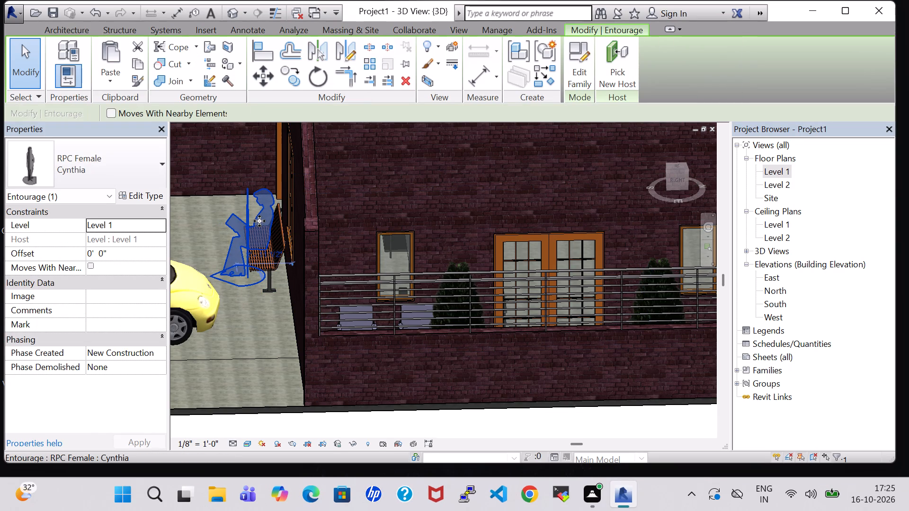
scroll(269, 241, down, 3)
click(462, 386)
Examine the whole house in 3D from the front, including the sitout benches, seated figures and car.
shift+middle_drag(344, 412, 435, 399)
scroll(435, 399, down, 3)
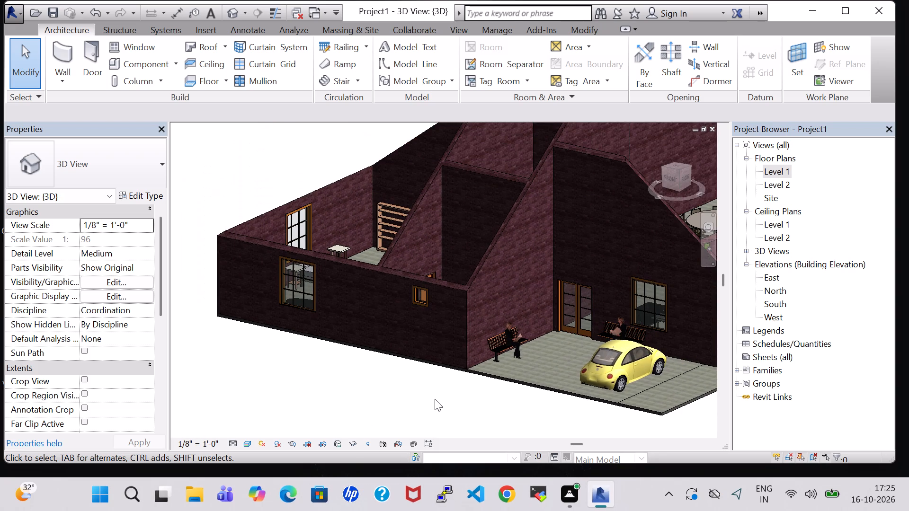
shift+middle_drag(435, 399, 466, 399)
middle_drag(442, 389, 441, 389)
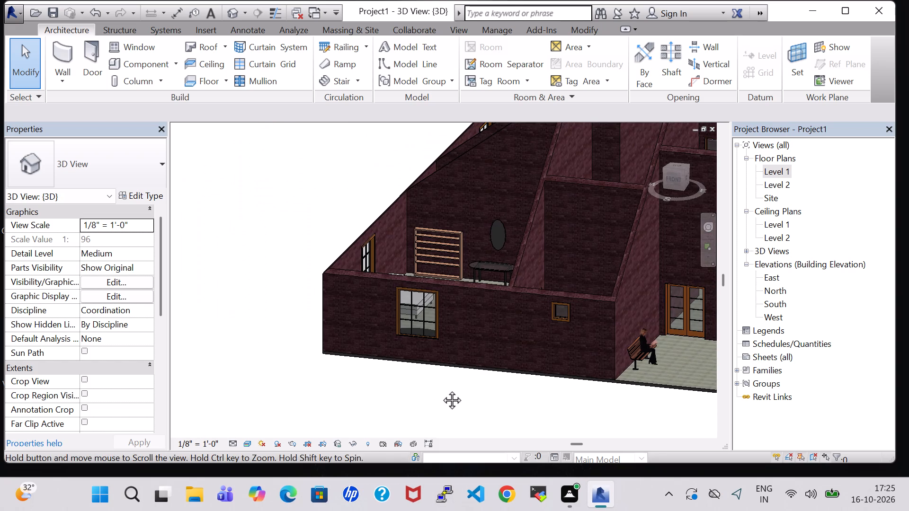
middle_drag(441, 389, 383, 401)
middle_drag(463, 400, 504, 398)
middle_drag(598, 405, 489, 403)
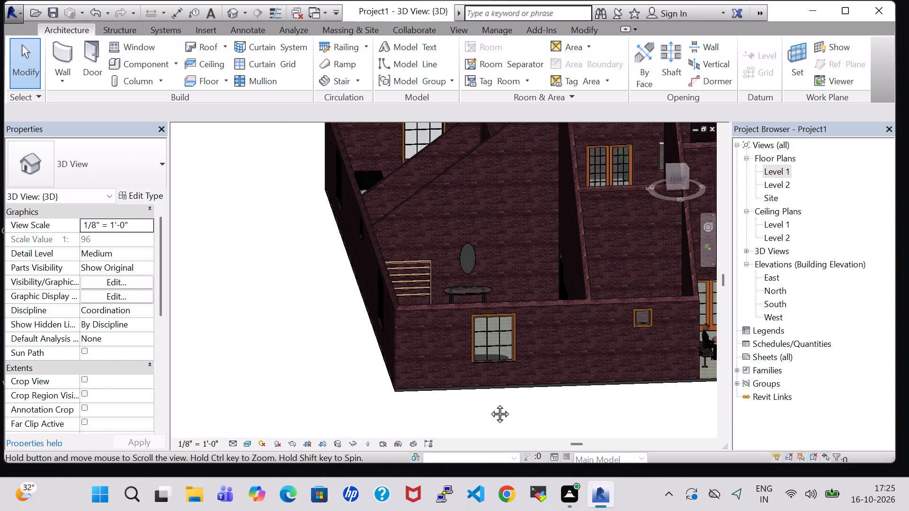
middle_drag(489, 403, 479, 403)
scroll(416, 379, down, 2)
shift+middle_drag(599, 405, 581, 405)
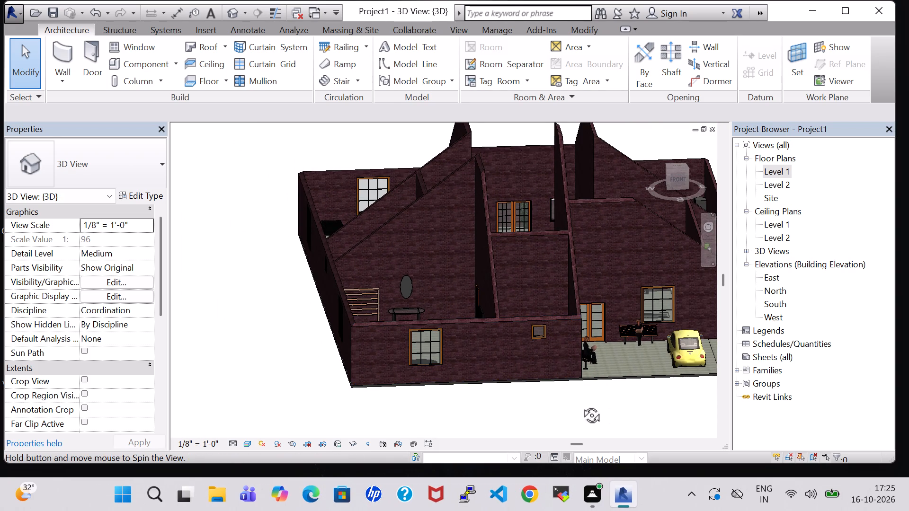
shift+middle_drag(581, 405, 561, 405)
shift+middle_drag(652, 403, 668, 403)
middle_drag(482, 412, 454, 417)
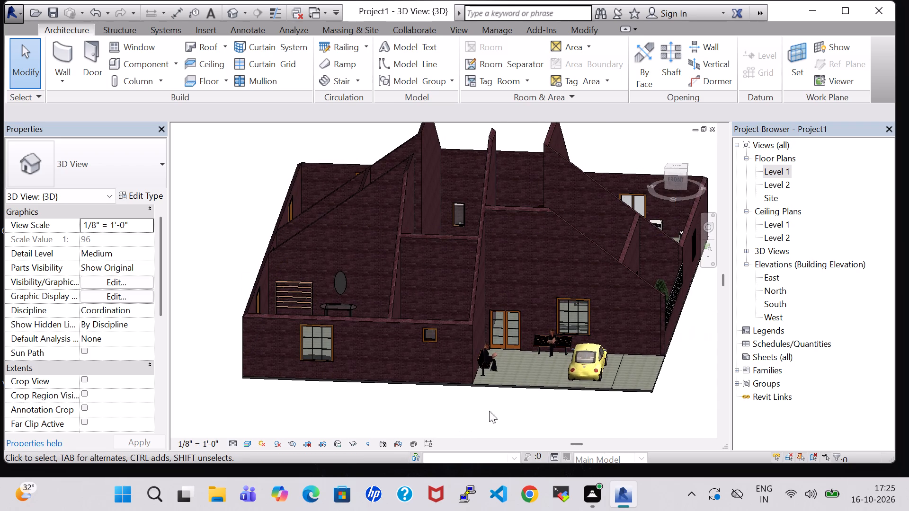
shift+middle_drag(517, 418, 534, 410)
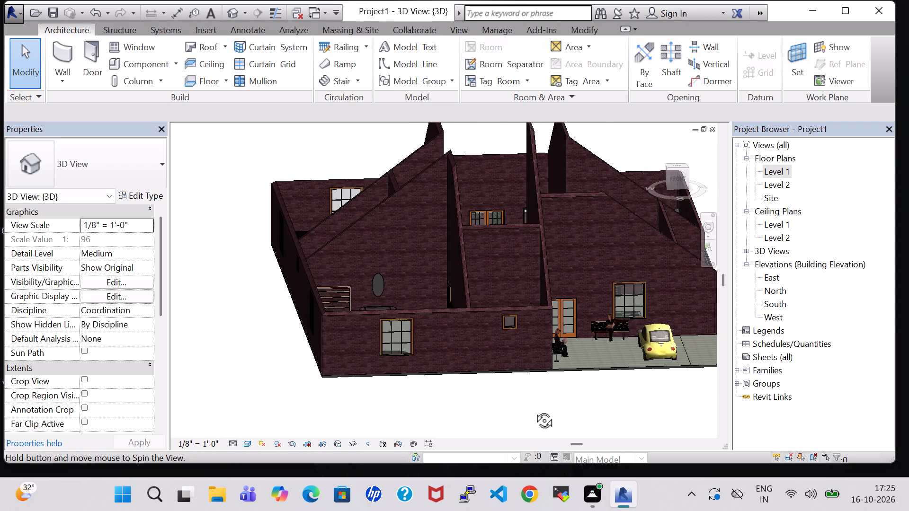
scroll(534, 396, down, 2)
middle_drag(534, 396, 486, 396)
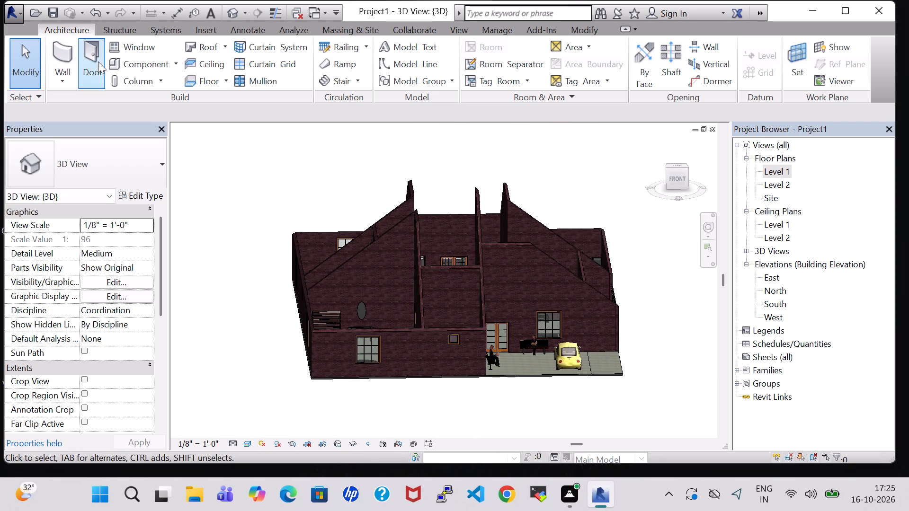
In the Level 1 floor plan, load the RPC Picture Frame family from the US Imperial Entourage library.
click(120, 60)
triple_click(790, 167)
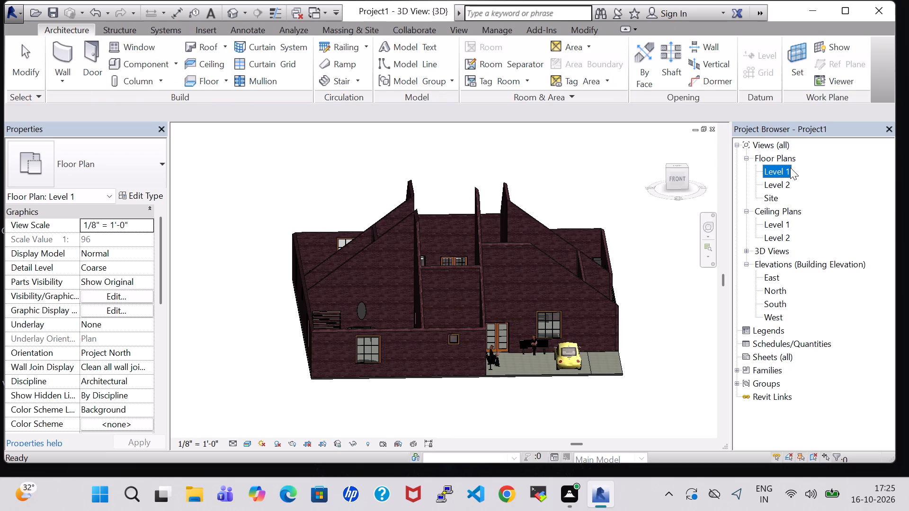
double_click(778, 167)
click(158, 68)
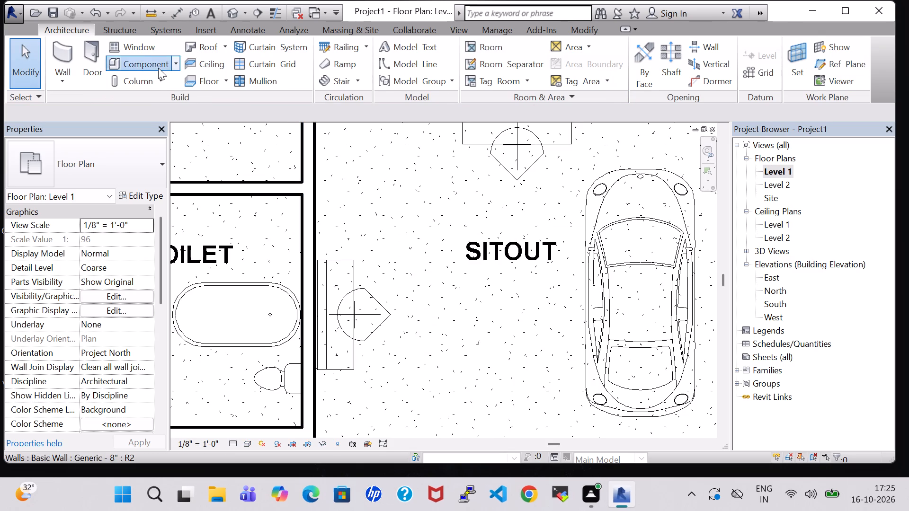
click(577, 63)
scroll(370, 253, down, 2)
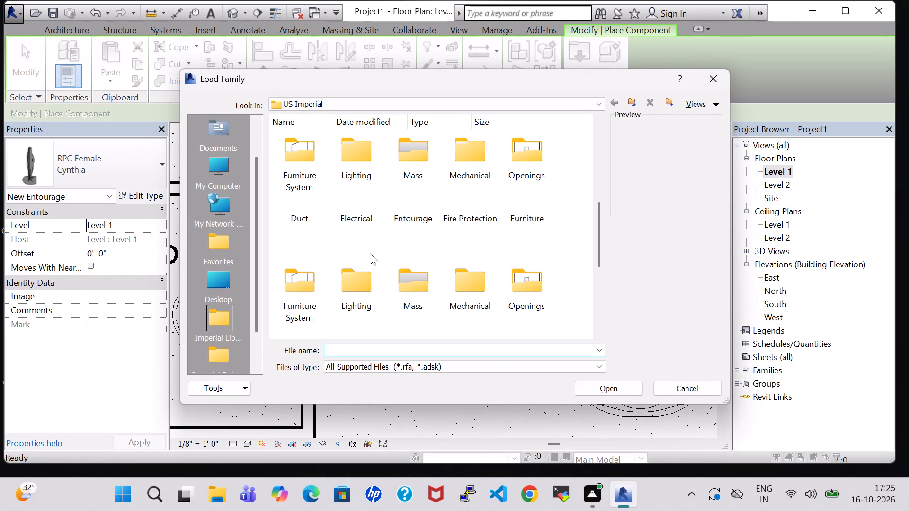
scroll(370, 253, up, 1)
scroll(370, 253, down, 1)
scroll(392, 228, up, 1)
triple_click(410, 198)
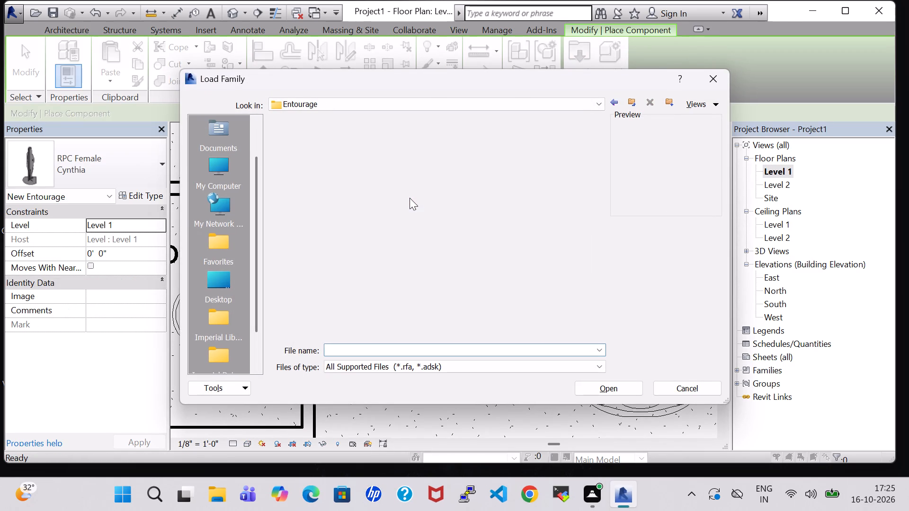
click(280, 220)
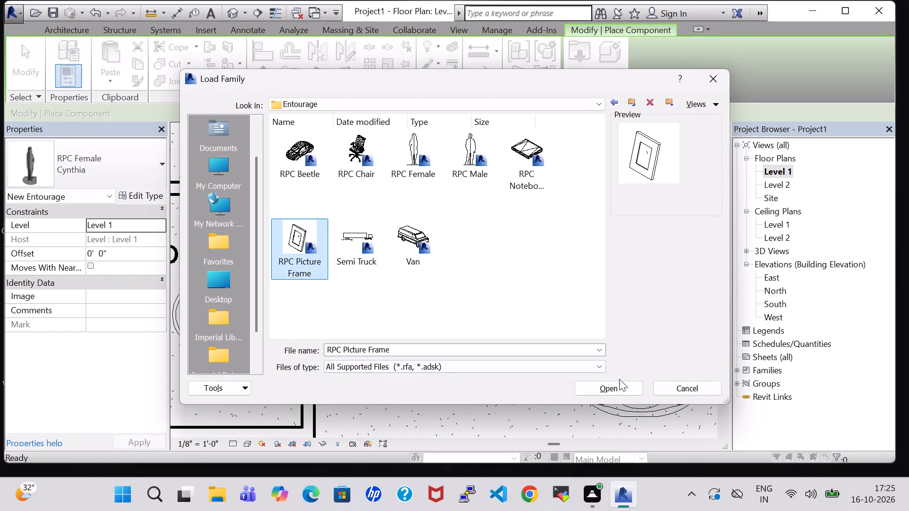
click(622, 382)
Place an RPC Picture Frame on the lower bedroom's wall, between the TV and the toilet door.
scroll(434, 326, down, 7)
middle_drag(434, 336, 460, 360)
scroll(455, 355, down, 1)
scroll(273, 265, up, 6)
scroll(273, 265, down, 1)
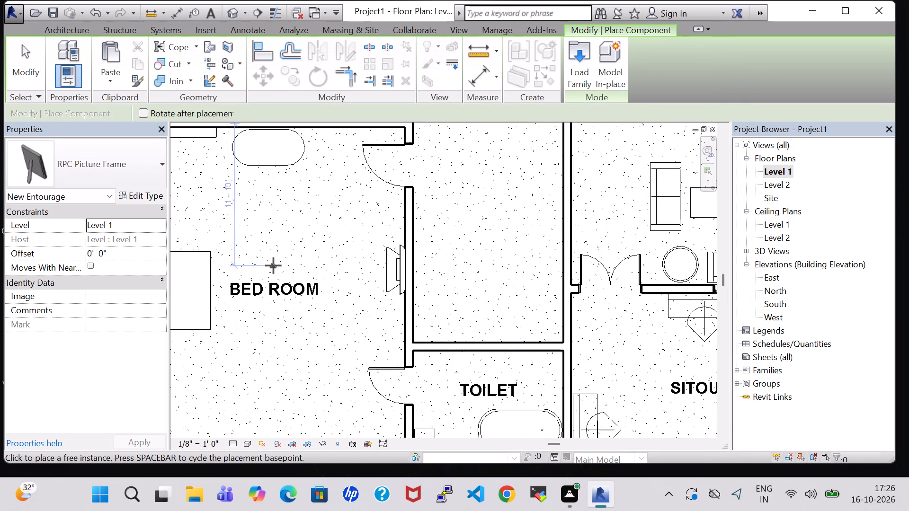
scroll(273, 265, down, 5)
scroll(277, 298, up, 5)
scroll(366, 282, up, 3)
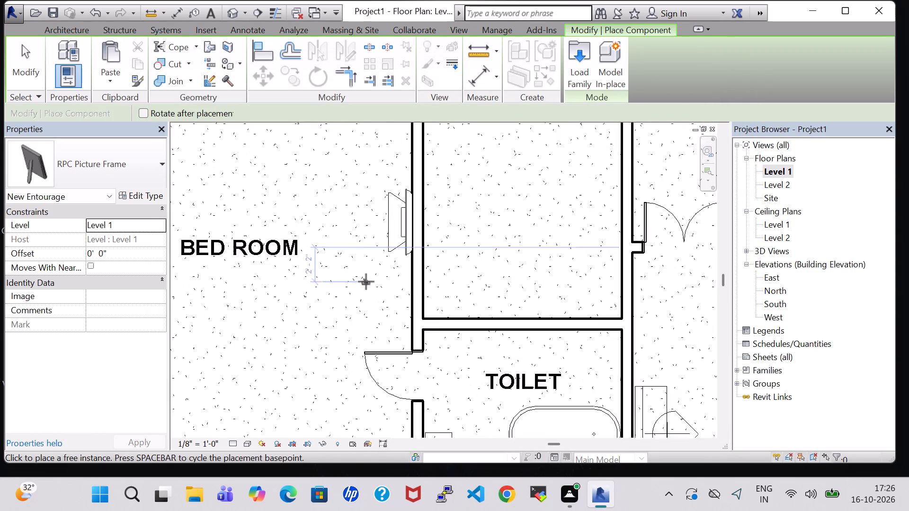
scroll(366, 282, up, 2)
key(space)
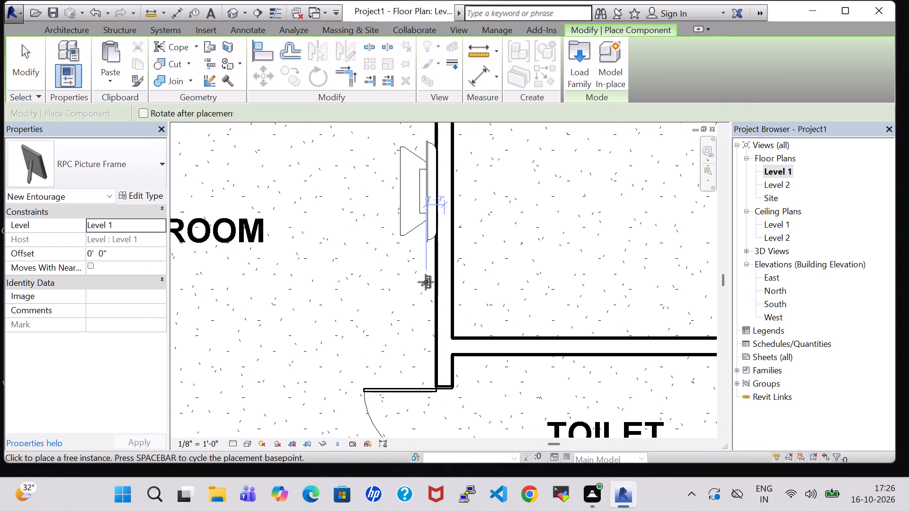
scroll(426, 282, up, 5)
key(space)
key(space)
click(446, 284)
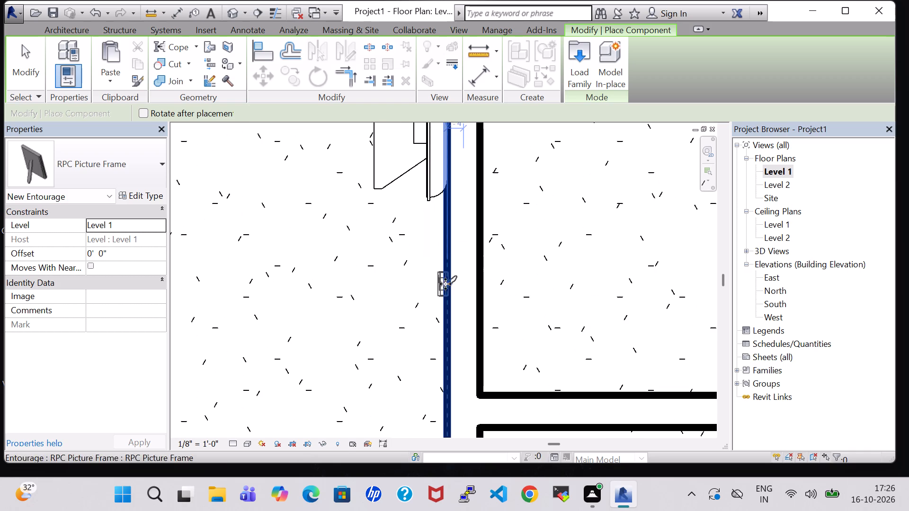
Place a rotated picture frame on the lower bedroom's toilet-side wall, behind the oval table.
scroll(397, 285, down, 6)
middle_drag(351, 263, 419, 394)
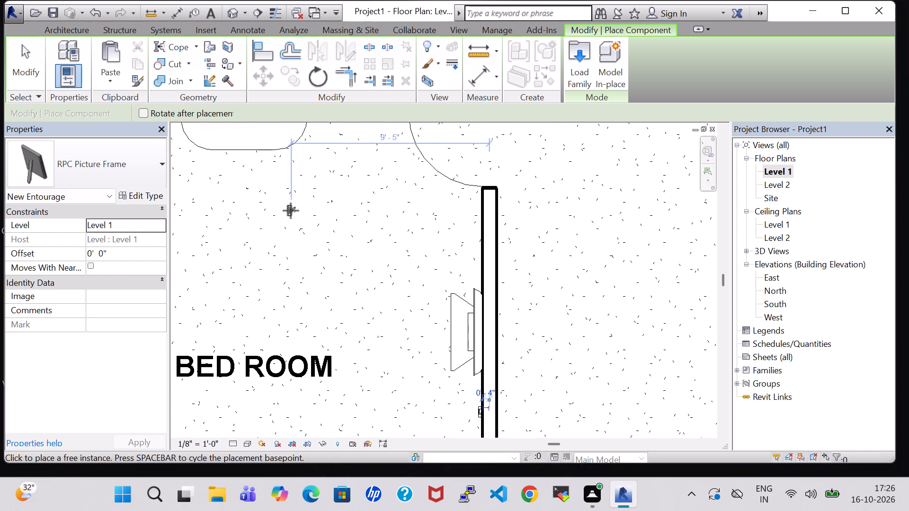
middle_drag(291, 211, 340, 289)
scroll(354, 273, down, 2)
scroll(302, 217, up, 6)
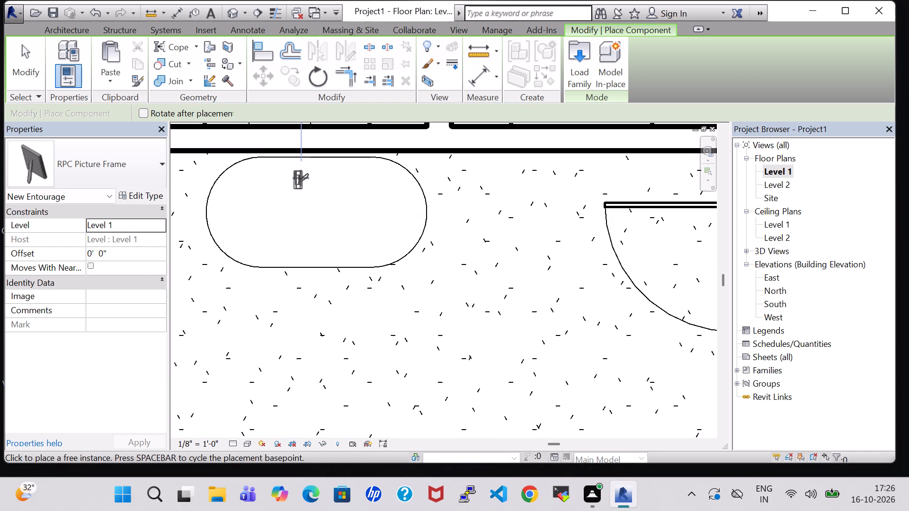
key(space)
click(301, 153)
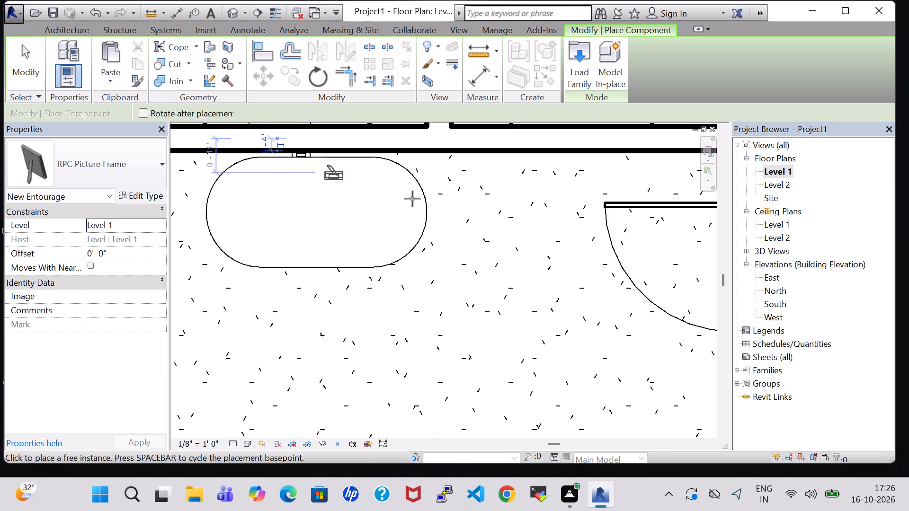
Place two picture frames along the upper bedroom's wall shared with the toilet.
scroll(419, 214, down, 4)
scroll(473, 235, down, 7)
middle_drag(473, 235, 467, 405)
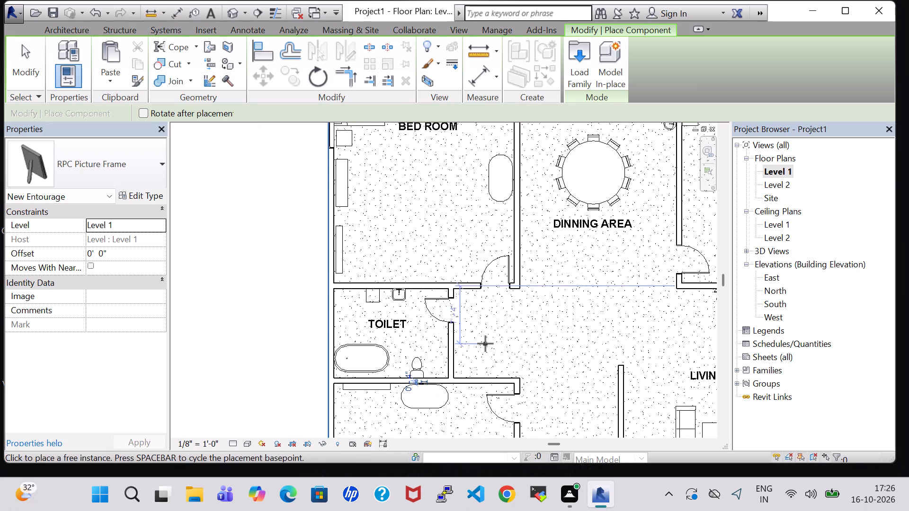
middle_drag(485, 344, 478, 403)
scroll(403, 318, up, 3)
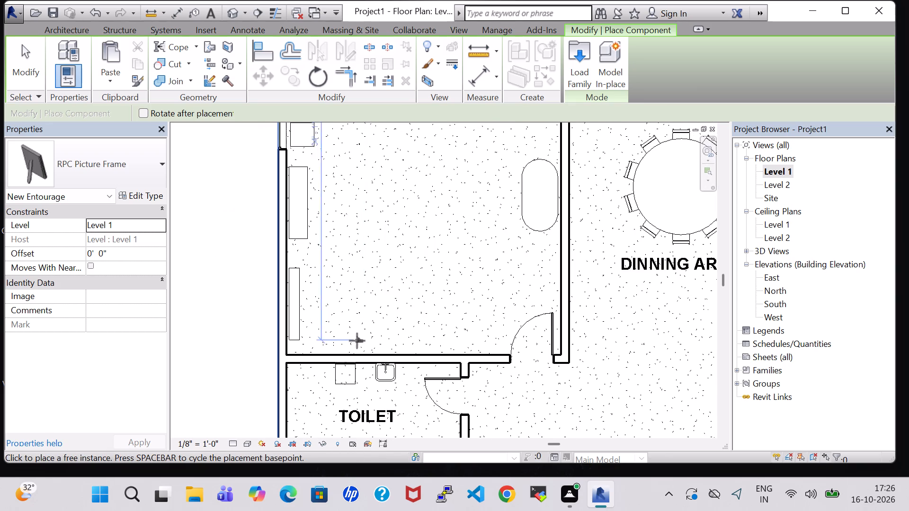
key(space)
key(space)
scroll(353, 342, up, 4)
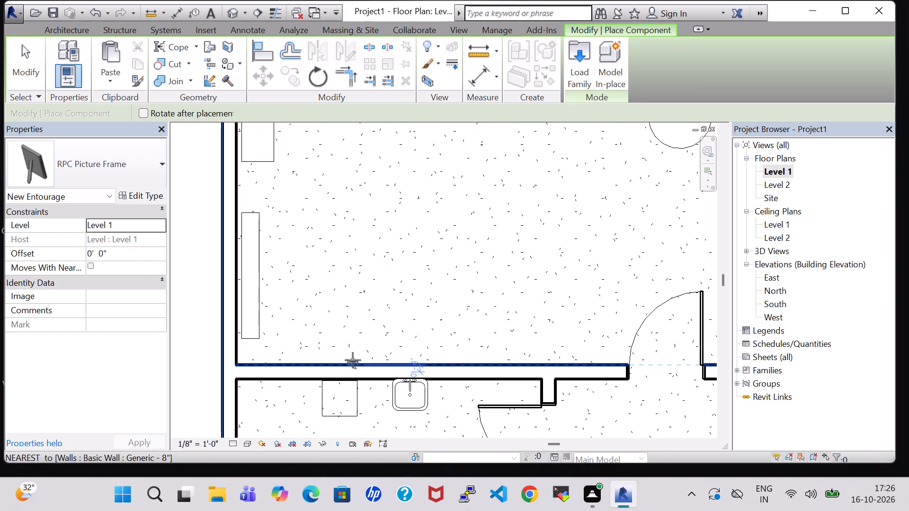
click(353, 360)
click(505, 363)
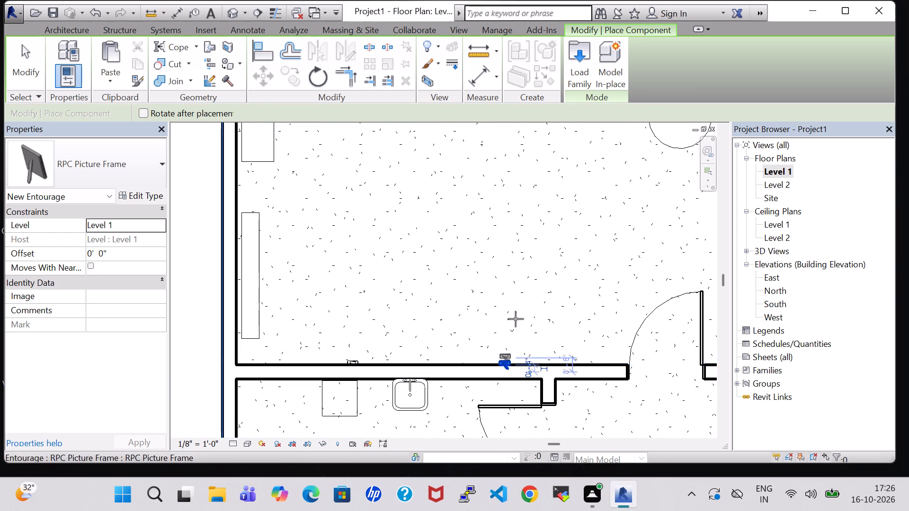
Place a picture frame on the dining area's side of the wall shared with the upper bedroom.
scroll(527, 281, down, 5)
middle_drag(527, 277, 408, 191)
scroll(408, 191, down, 2)
middle_drag(569, 262, 466, 254)
scroll(569, 262, down, 1)
scroll(466, 254, up, 4)
middle_drag(385, 146, 438, 344)
key(space)
scroll(403, 286, up, 3)
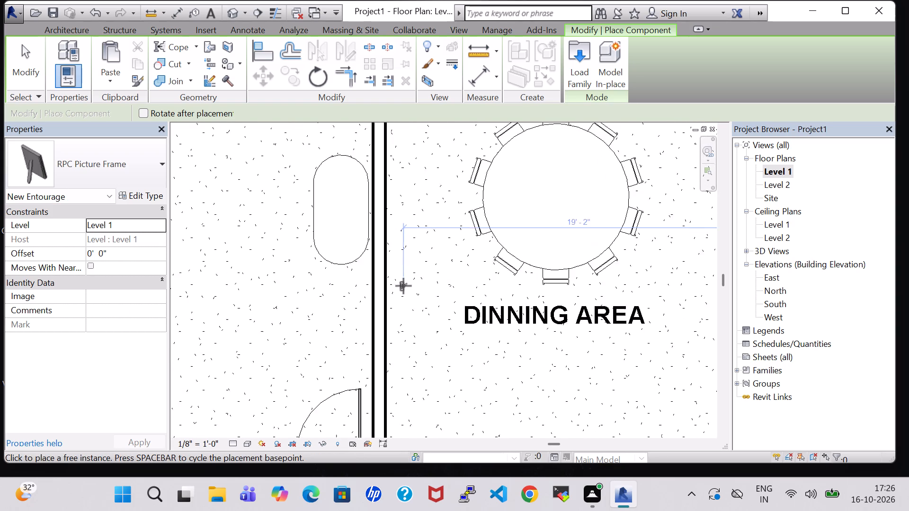
scroll(403, 286, up, 5)
key(space)
key(space)
click(372, 288)
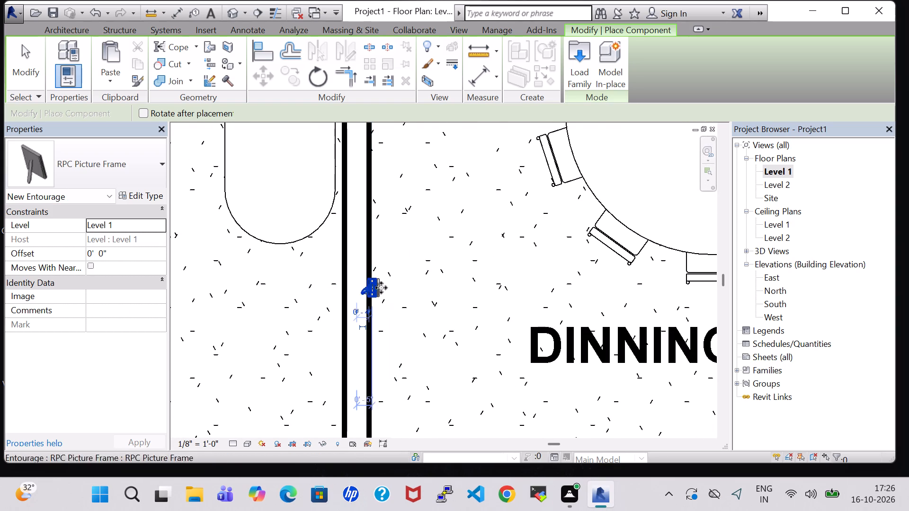
Place a picture frame on the dining area's side of the kitchen wall.
middle_drag(482, 301, 391, 290)
scroll(391, 290, down, 2)
scroll(628, 287, down, 2)
middle_drag(659, 289, 470, 290)
scroll(470, 290, down, 3)
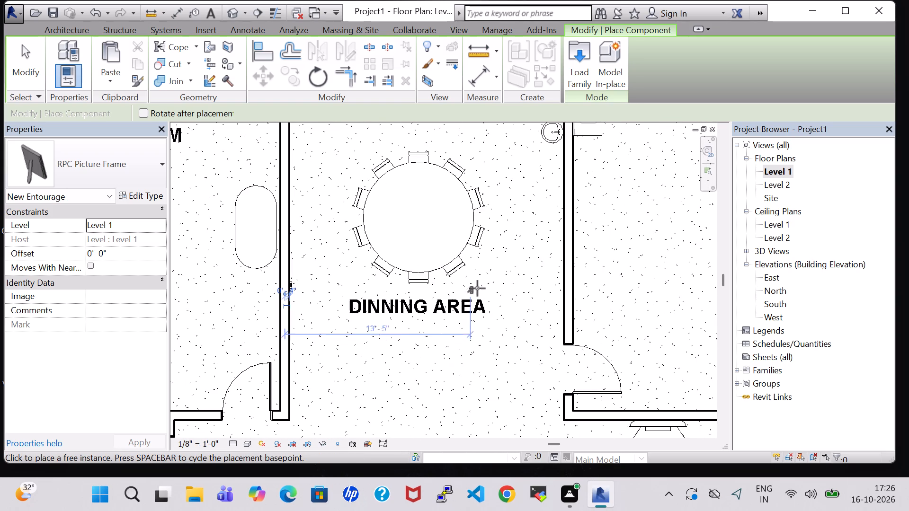
key(space)
key(space)
scroll(554, 230, up, 5)
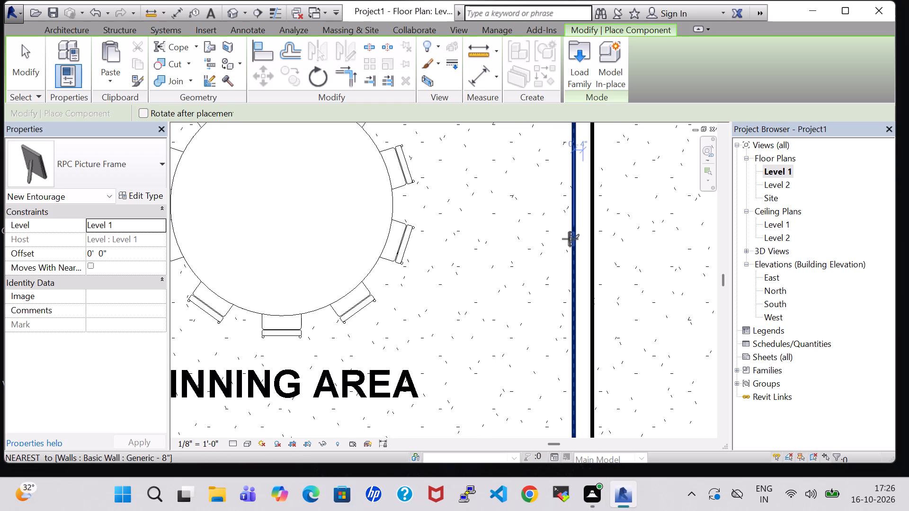
click(570, 239)
Place a picture frame on the lower bedroom's wall between the entrance door and the TV.
scroll(514, 258, down, 4)
scroll(505, 300, down, 1)
middle_drag(505, 300, 453, 245)
scroll(453, 245, down, 5)
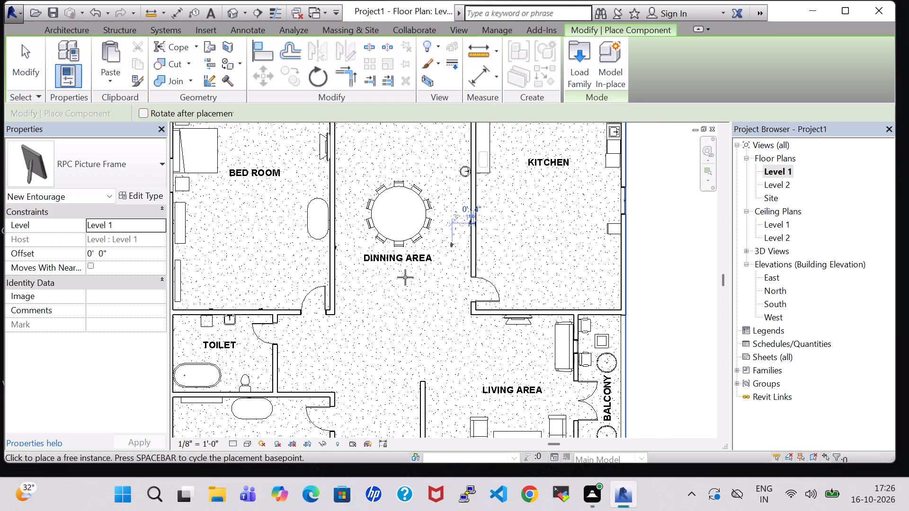
middle_drag(390, 308, 413, 232)
middle_drag(401, 312, 420, 263)
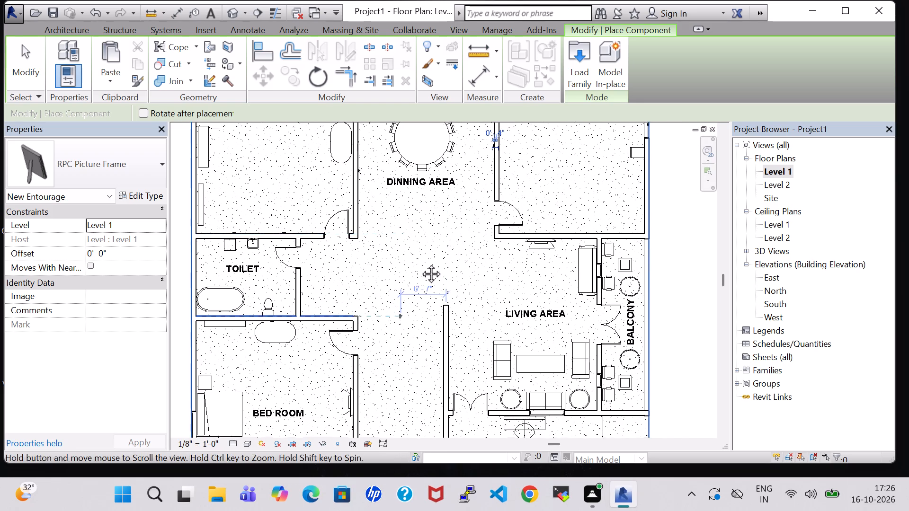
middle_drag(420, 263, 426, 253)
scroll(333, 291, up, 4)
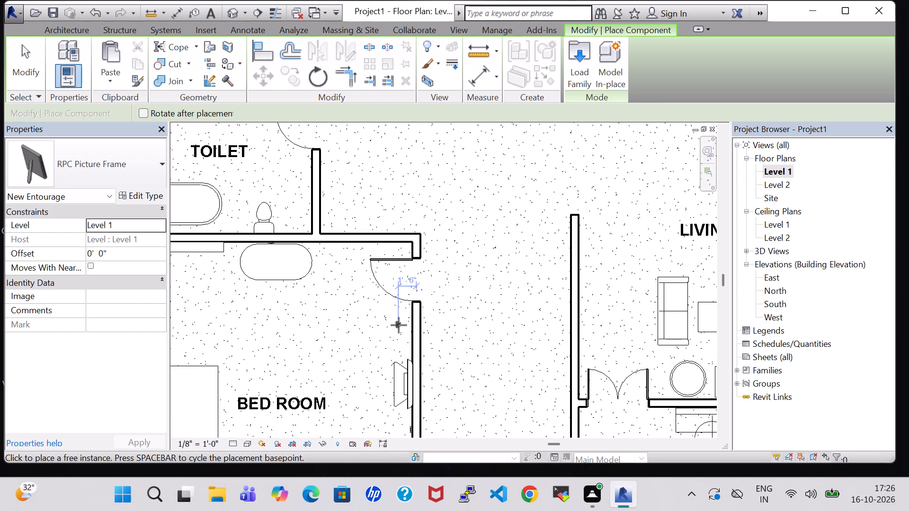
key(space)
scroll(400, 334, up, 6)
key(space)
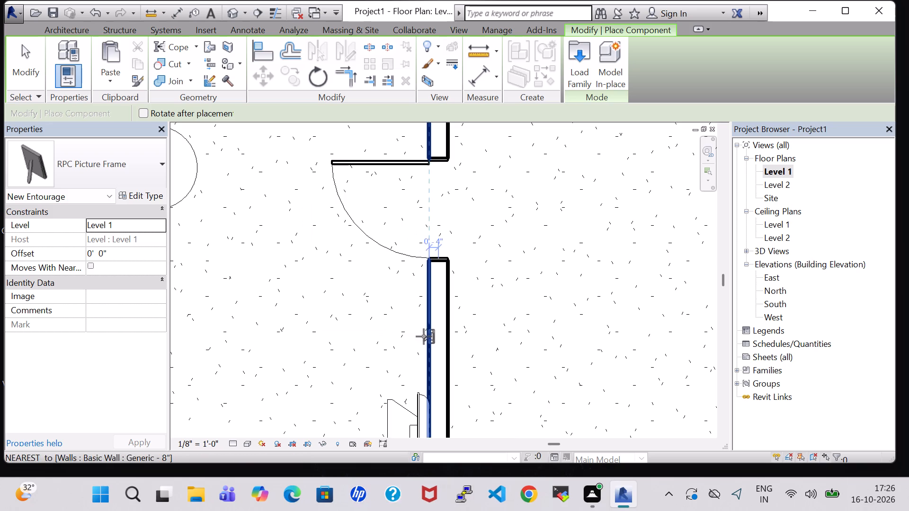
key(space)
key(space)
scroll(421, 332, up, 3)
click(432, 332)
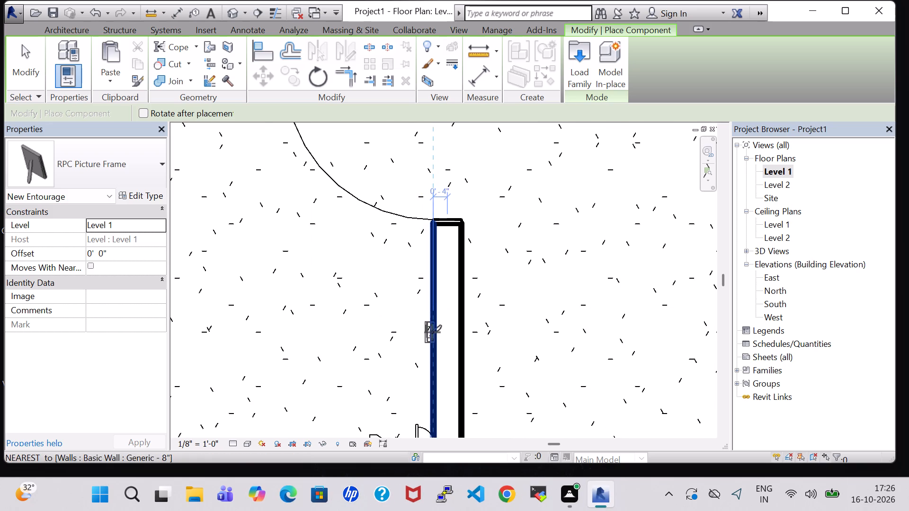
scroll(356, 329, down, 7)
key(Escape)
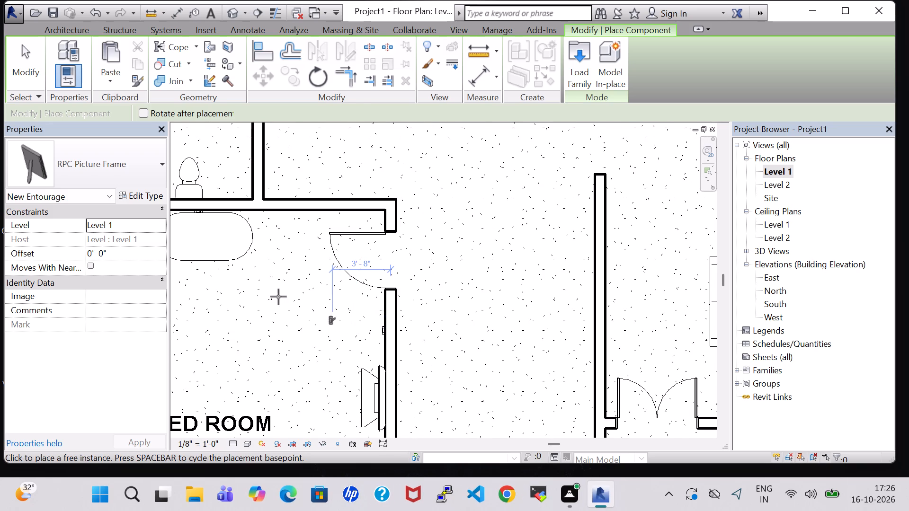
key(Escape)
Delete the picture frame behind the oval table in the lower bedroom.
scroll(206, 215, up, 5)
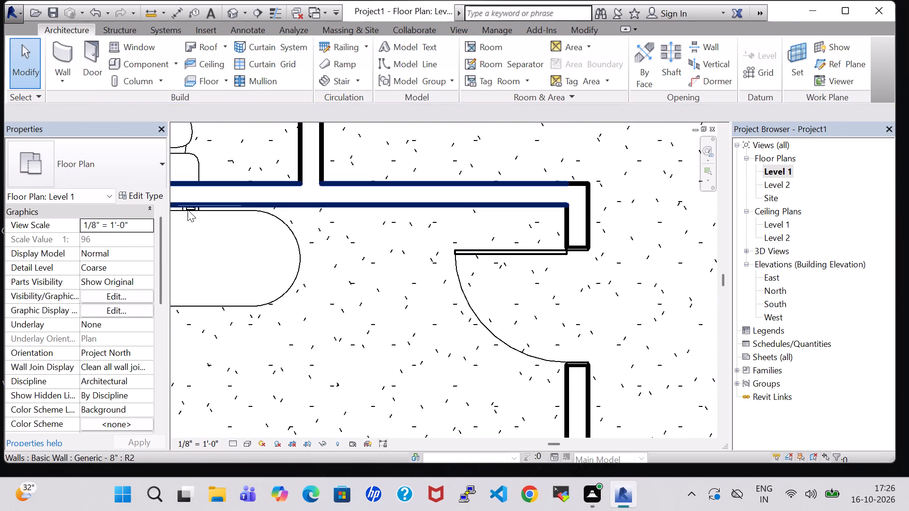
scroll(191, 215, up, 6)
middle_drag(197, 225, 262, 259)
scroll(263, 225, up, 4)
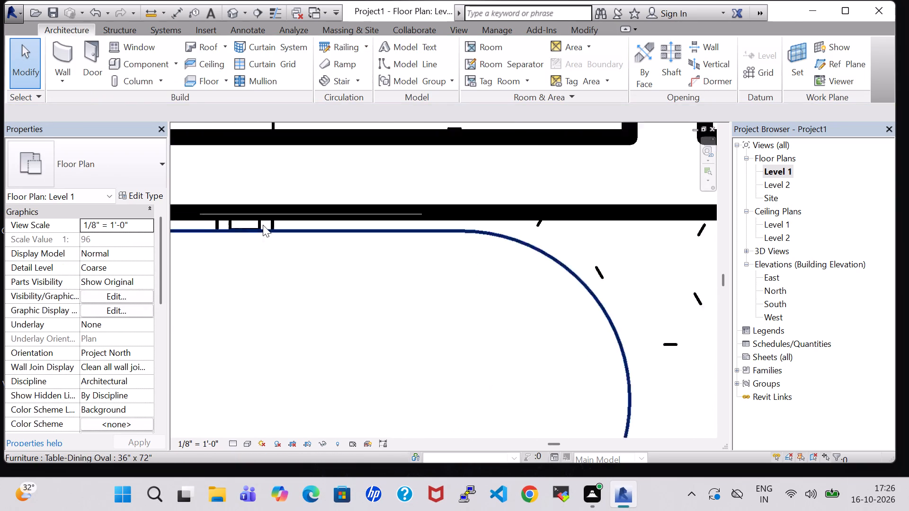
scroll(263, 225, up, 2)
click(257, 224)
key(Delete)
Place a picture frame on the living area's kitchen-side wall, between the wall end and the TV.
scroll(257, 224, down, 4)
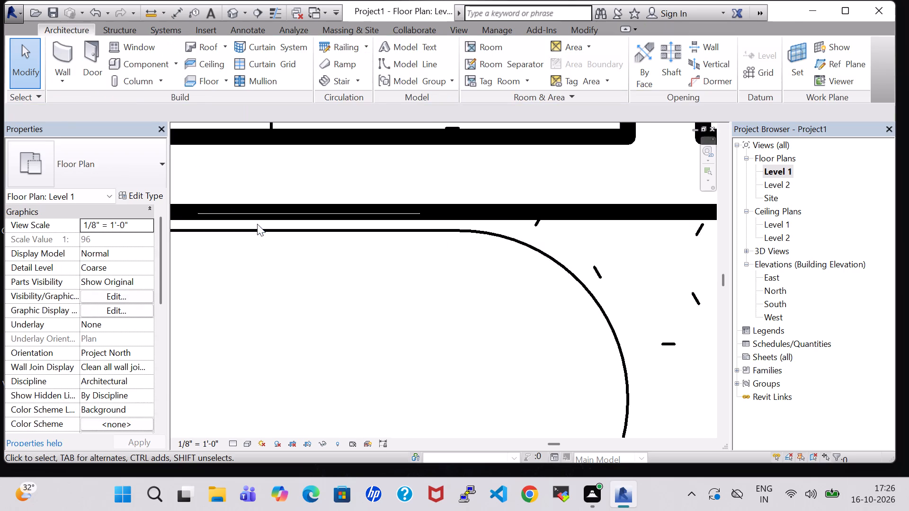
scroll(257, 224, down, 4)
click(147, 59)
scroll(428, 276, down, 3)
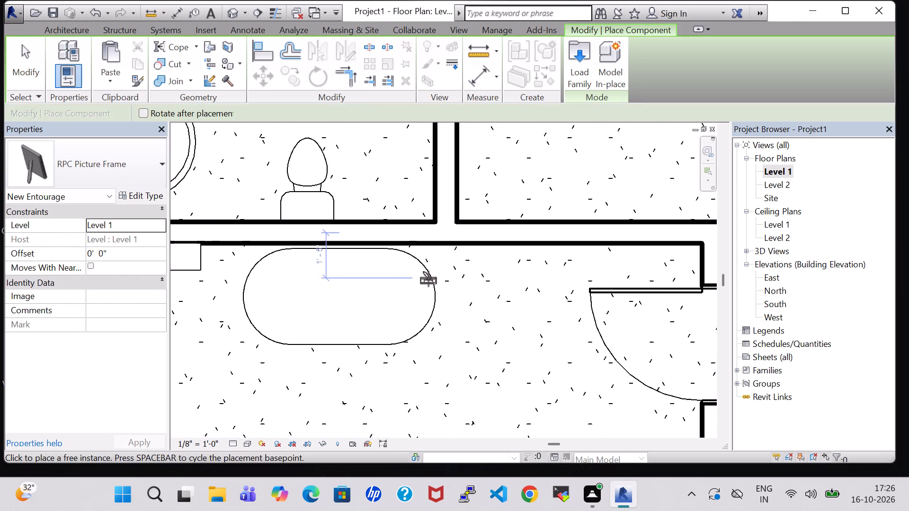
scroll(428, 279, down, 3)
middle_drag(490, 332, 404, 269)
scroll(408, 268, down, 4)
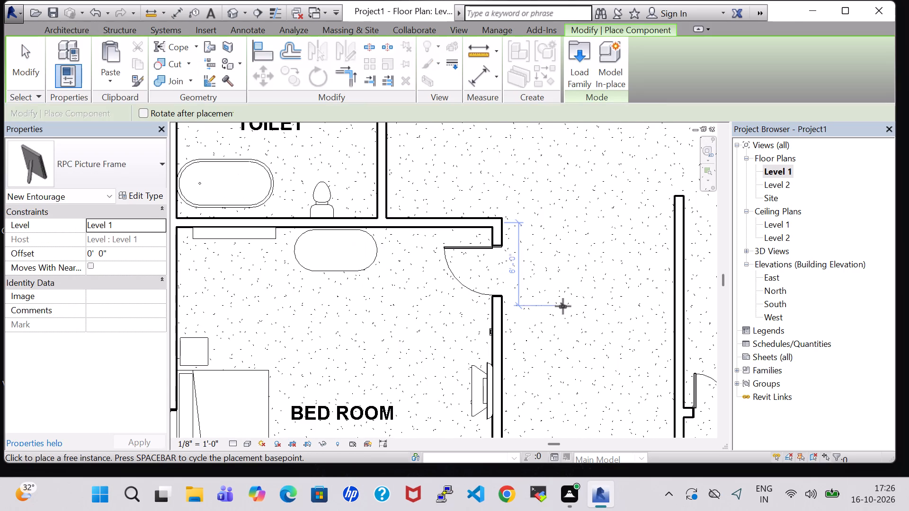
middle_drag(563, 306, 517, 259)
scroll(517, 259, down, 2)
middle_drag(543, 245, 443, 314)
scroll(443, 314, down, 3)
scroll(505, 287, up, 5)
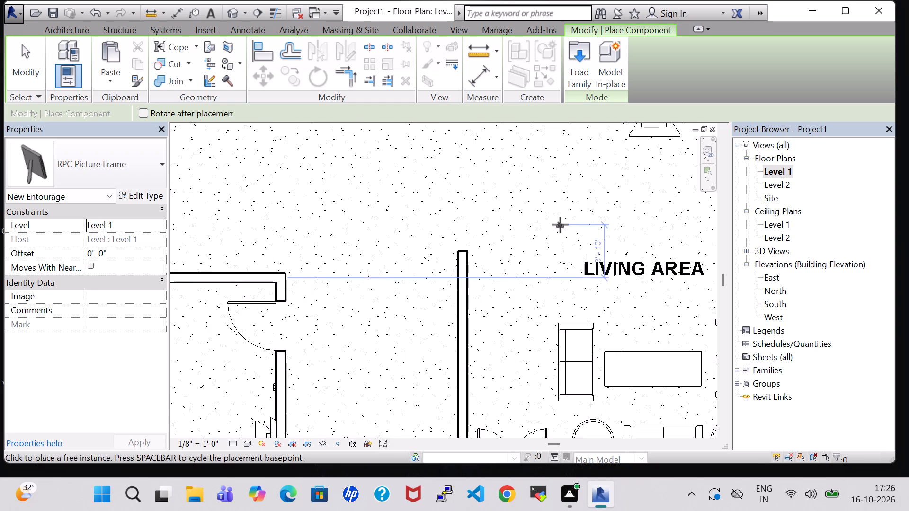
middle_drag(560, 225, 441, 354)
scroll(472, 257, up, 2)
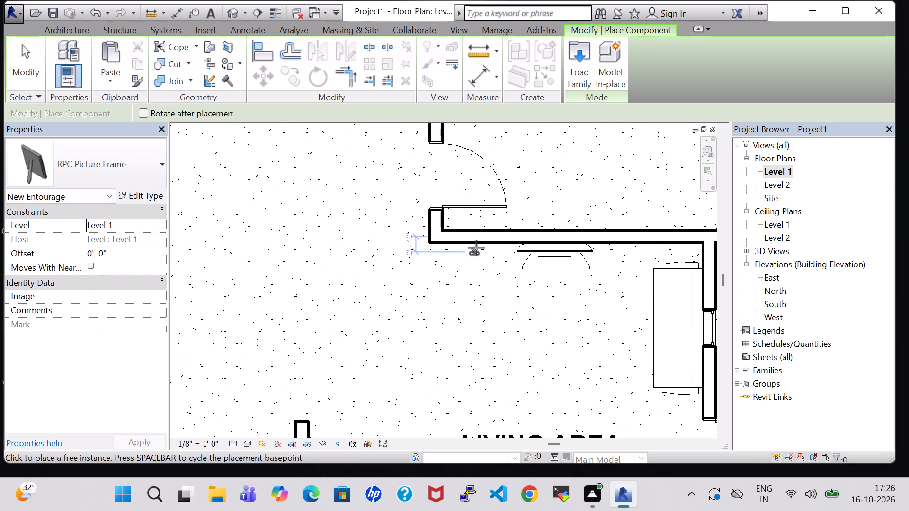
click(477, 247)
Place a picture frame on the living area's side of the partition wall, near its free end beside the sofa.
scroll(469, 337, down, 5)
middle_drag(469, 344, 463, 259)
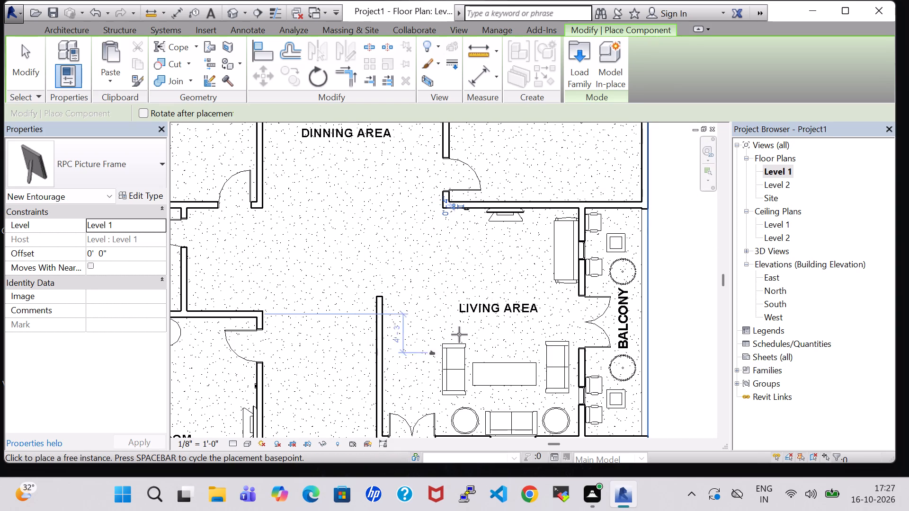
key(space)
scroll(402, 362, up, 9)
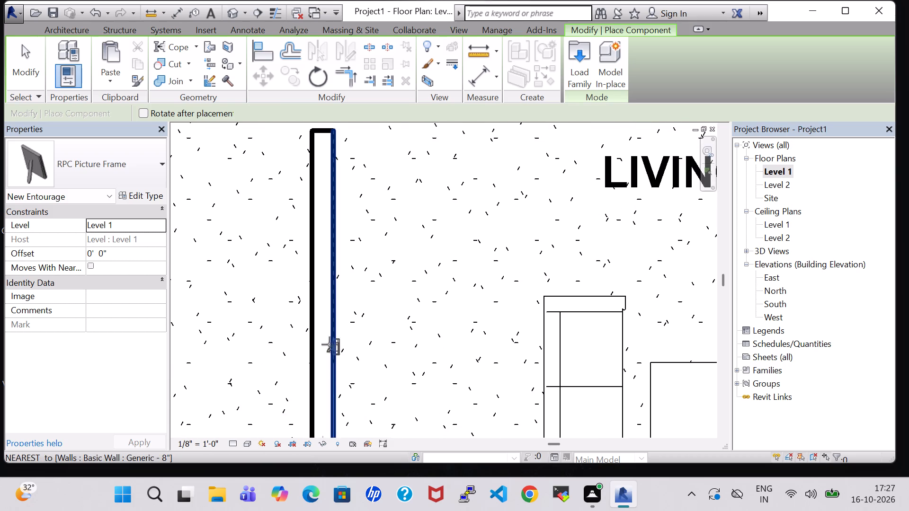
click(338, 344)
scroll(382, 355, down, 3)
key(Escape)
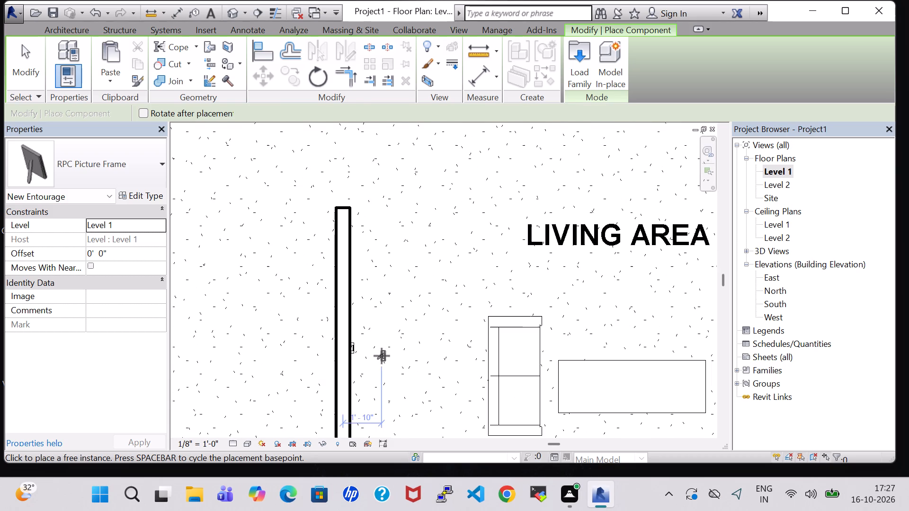
key(Escape)
Set the offset of the picture frame on the living area's partition wall to 6' 0".
click(356, 347)
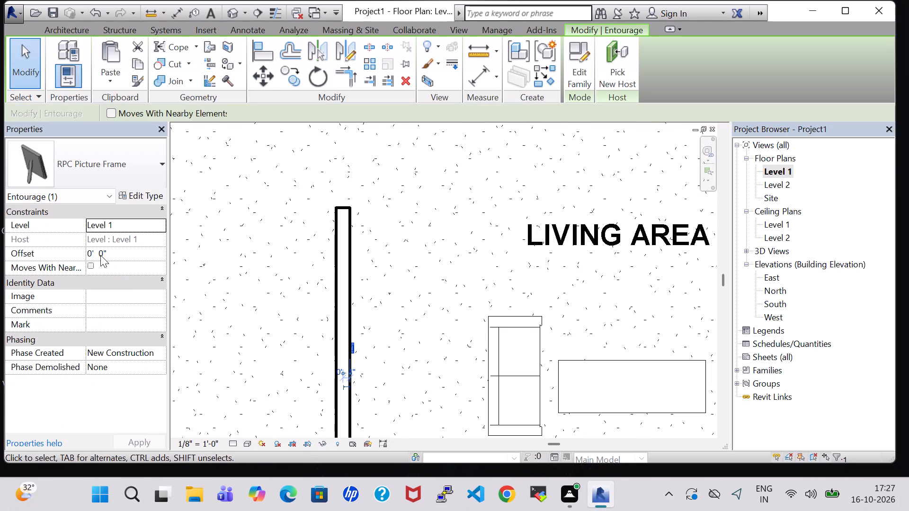
click(93, 252)
key(BackSpace)
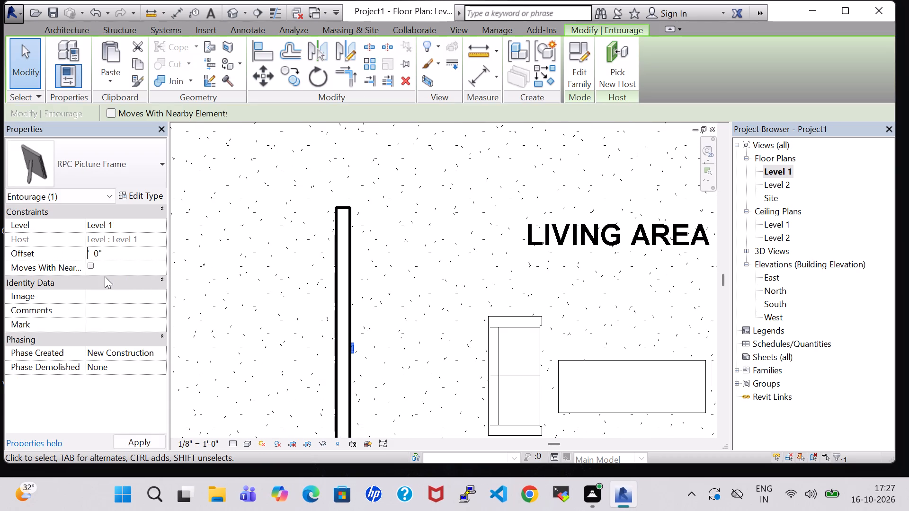
key(6)
key(Return)
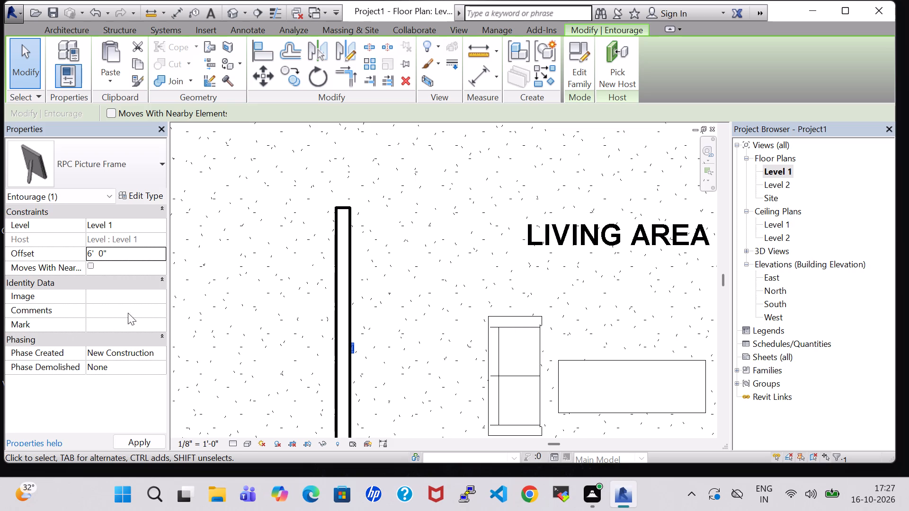
Set the offset of the picture frame beside the TV on the living area's kitchen-side wall to 6' 0".
scroll(405, 244, down, 7)
middle_drag(471, 194, 458, 300)
scroll(458, 314, up, 3)
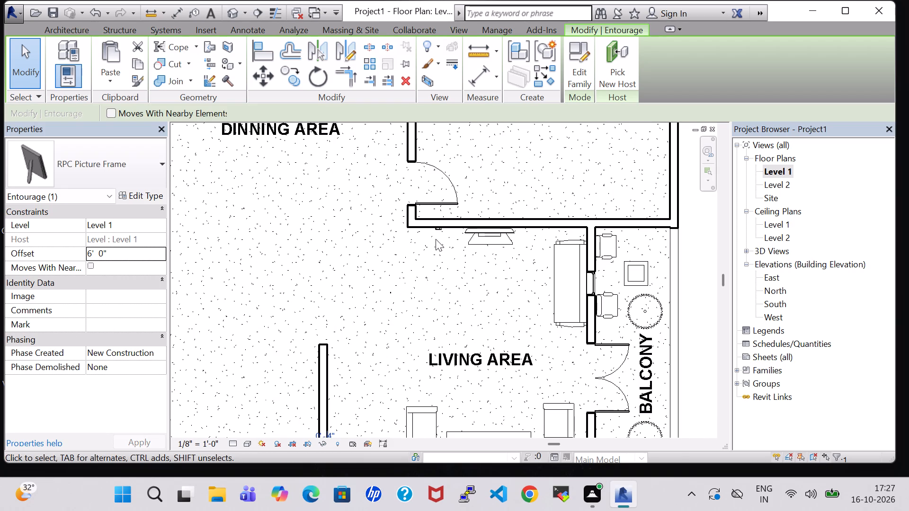
scroll(440, 224, up, 6)
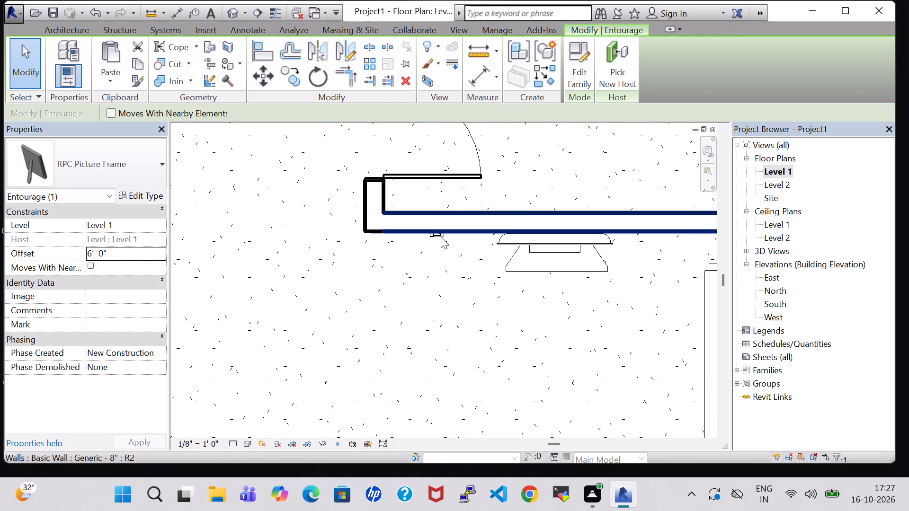
click(441, 237)
click(427, 273)
click(432, 239)
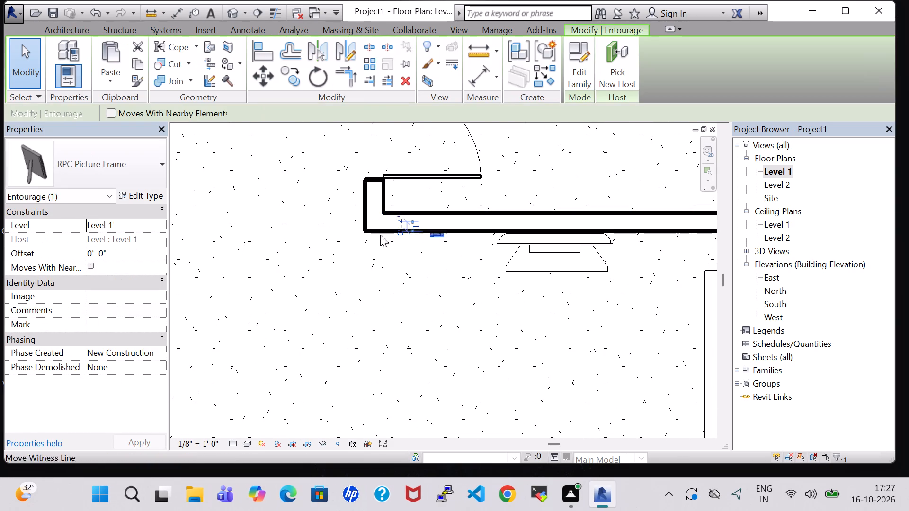
click(95, 253)
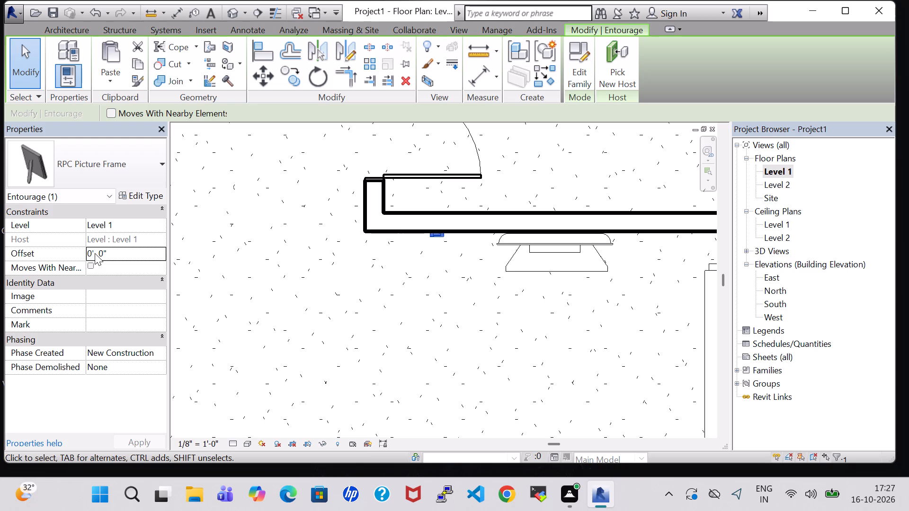
key(Left)
key(BackSpace)
key(6)
key(Return)
Set the offset of the lower bedroom's picture frame between the entrance door and the TV to 6' 0".
scroll(546, 324, down, 2)
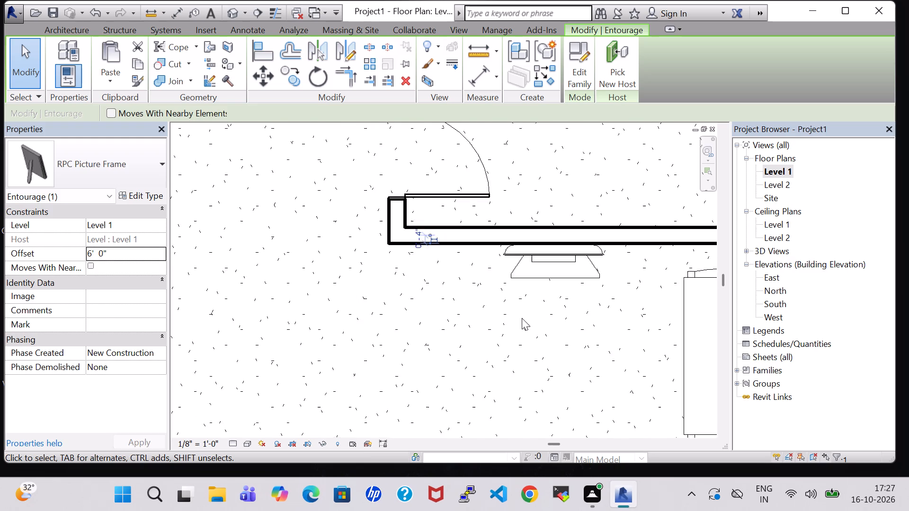
scroll(522, 318, down, 8)
middle_drag(355, 269, 400, 280)
scroll(400, 296, up, 2)
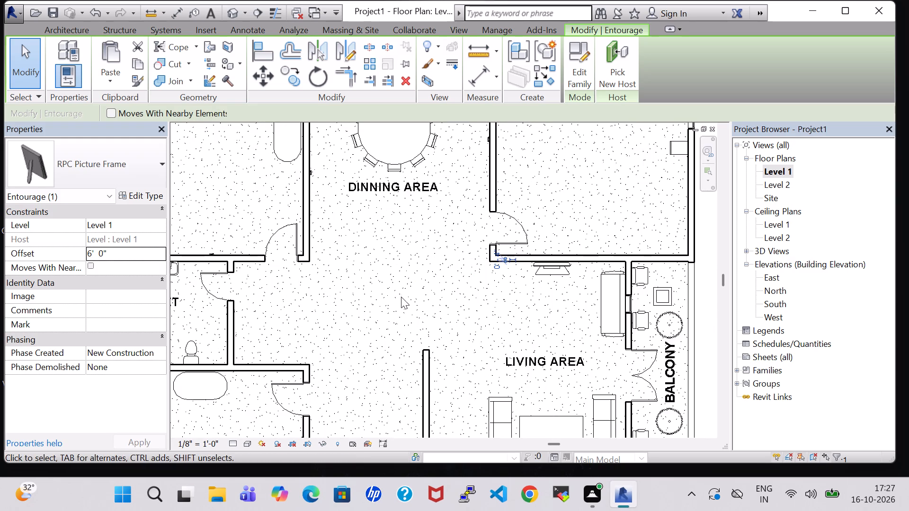
middle_drag(398, 305, 590, 188)
scroll(507, 316, up, 5)
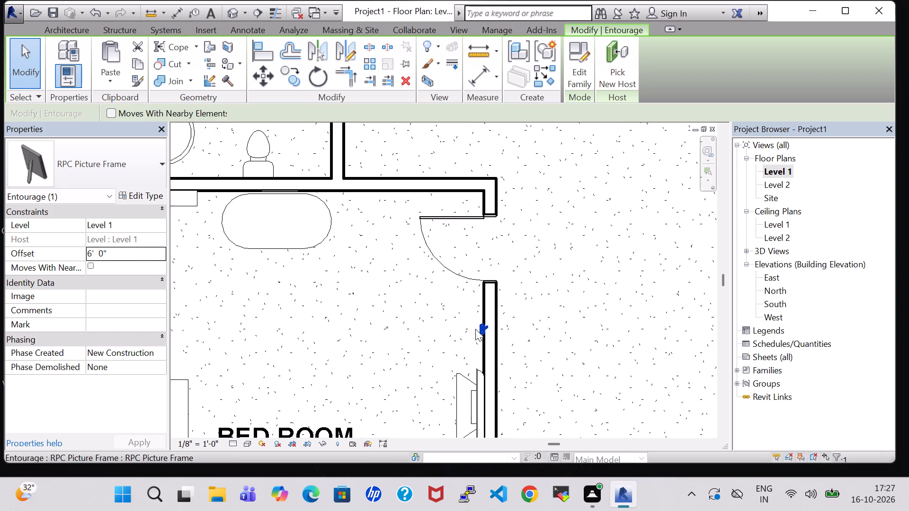
scroll(475, 329, up, 6)
click(489, 329)
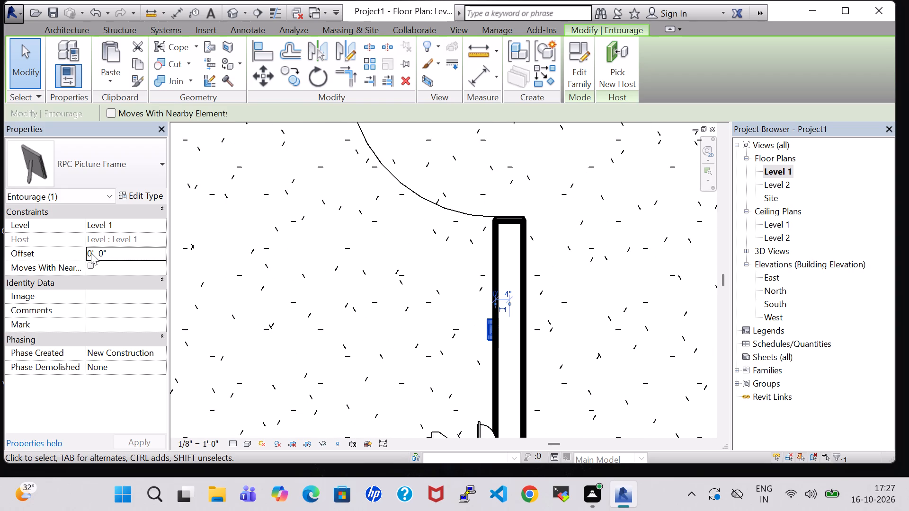
click(91, 253)
key(Right)
key(BackSpace)
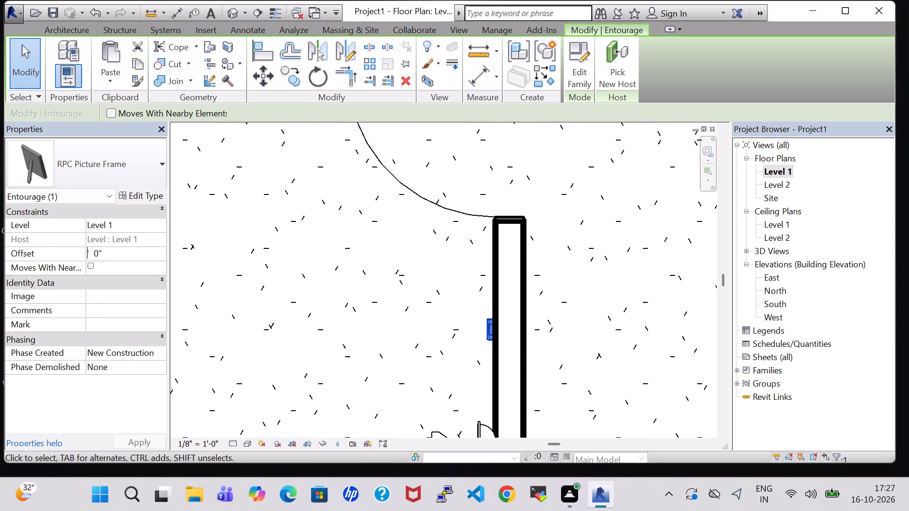
key(6)
key(Return)
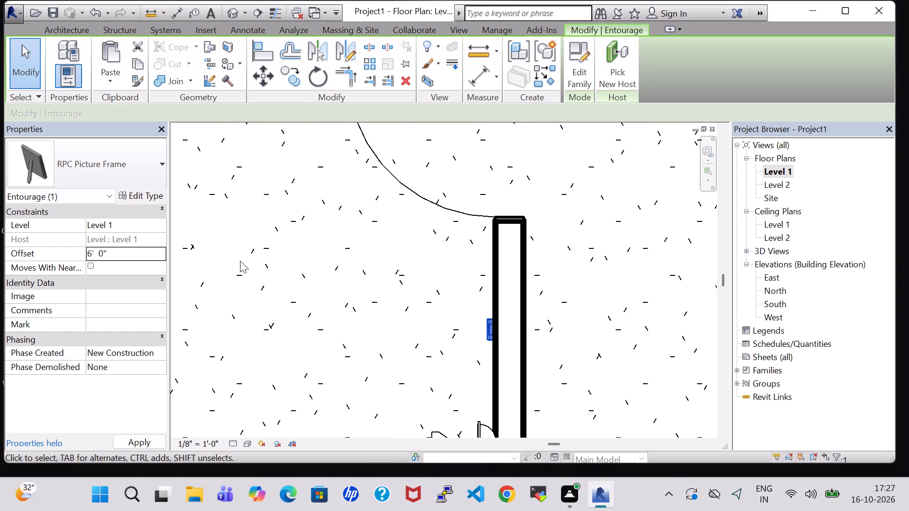
Set the offset of the lower bedroom's picture frame on the other side of the TV to 6' 0".
scroll(335, 311, down, 1)
middle_drag(336, 311, 331, 221)
middle_drag(331, 207, 331, 196)
scroll(331, 196, down, 3)
middle_drag(375, 249, 326, 143)
scroll(335, 280, up, 5)
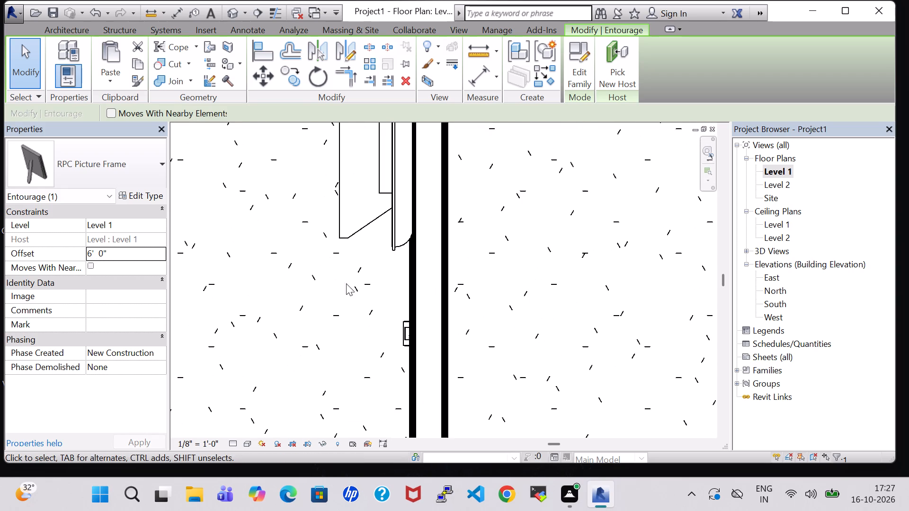
click(407, 327)
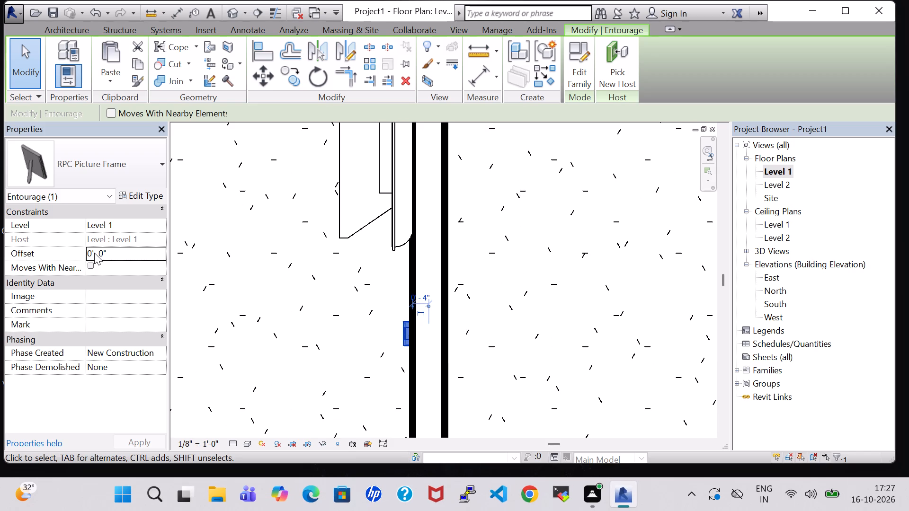
click(93, 253)
key(BackSpace)
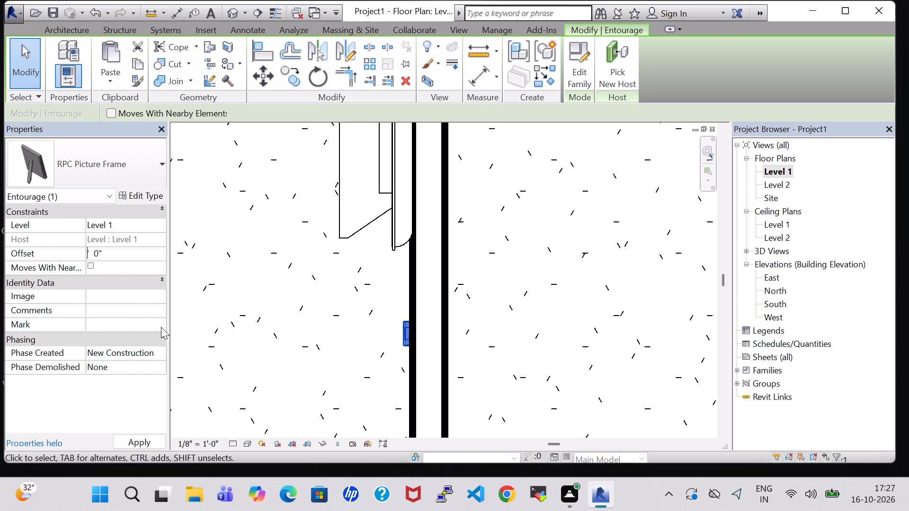
key(6)
key(Return)
On the upper bedroom's toilet-side wall, set the offset of the picture frame nearer the entrance door to 6' 0".
scroll(399, 288, down, 3)
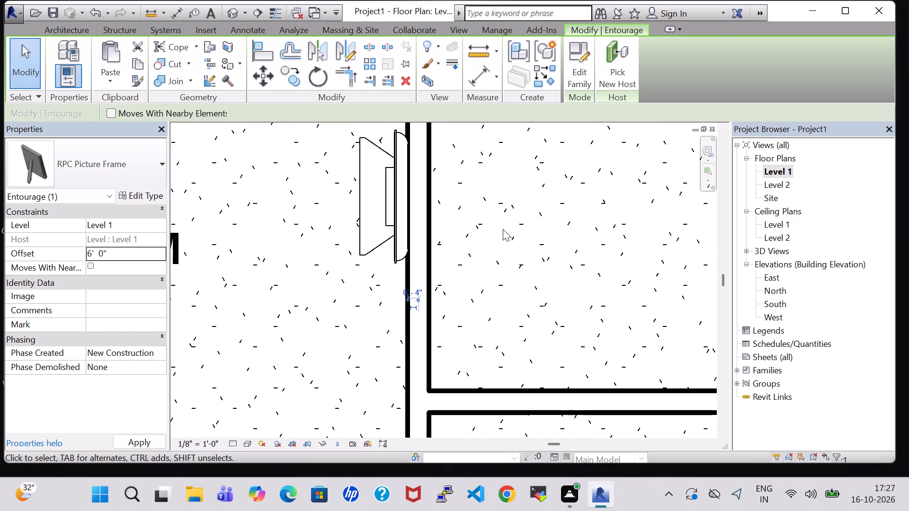
middle_drag(489, 224, 526, 409)
scroll(526, 407, down, 3)
scroll(540, 313, down, 4)
middle_drag(547, 269, 492, 383)
scroll(547, 269, down, 1)
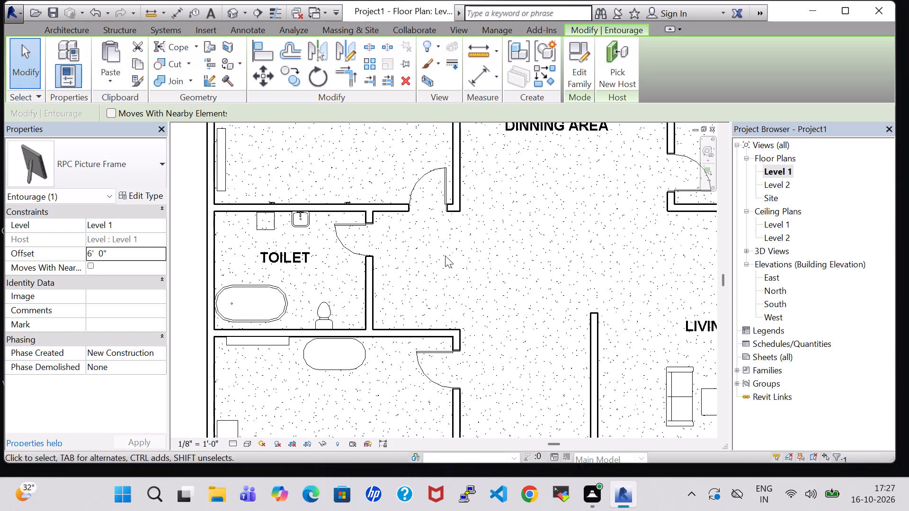
middle_drag(445, 255, 502, 372)
scroll(502, 372, up, 7)
middle_drag(423, 343, 468, 365)
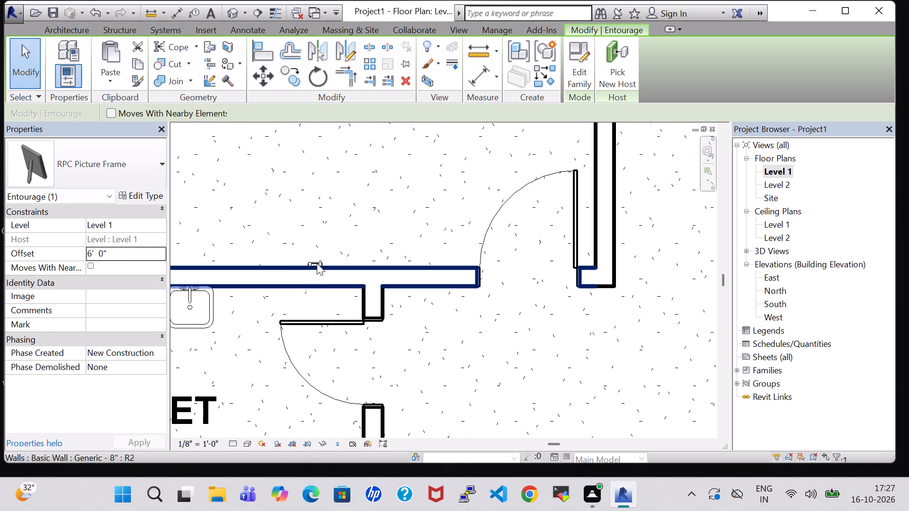
scroll(320, 255, up, 4)
click(317, 267)
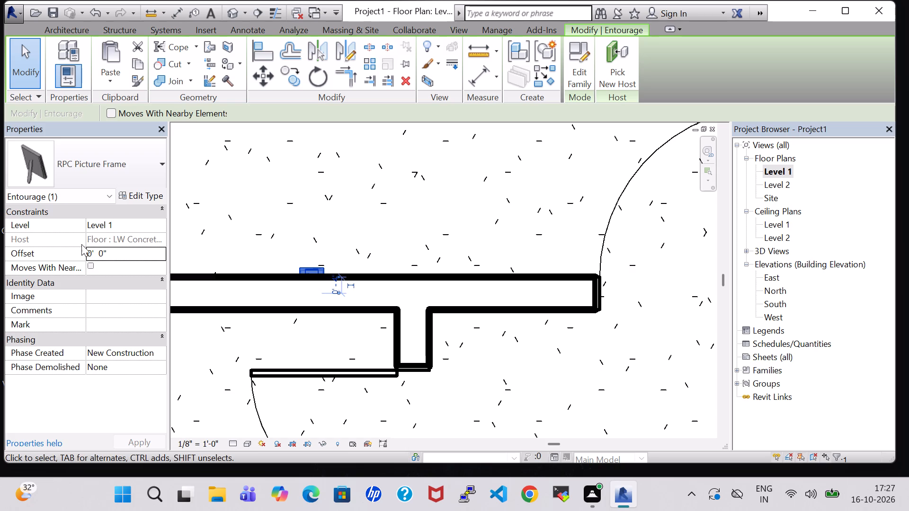
click(92, 250)
key(BackSpace)
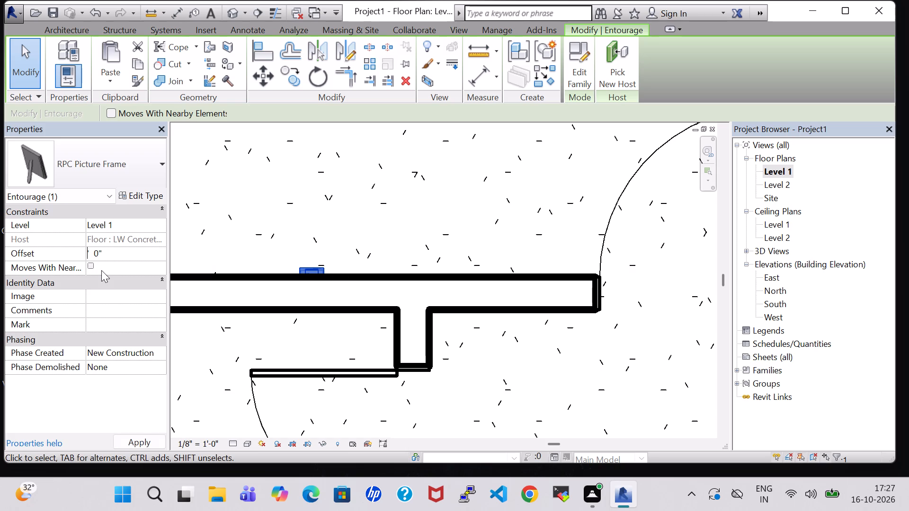
key(6)
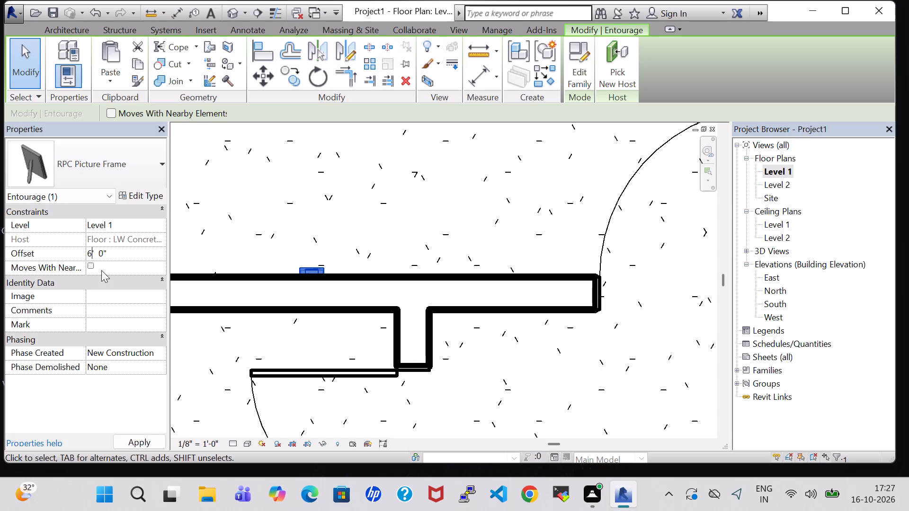
key(Return)
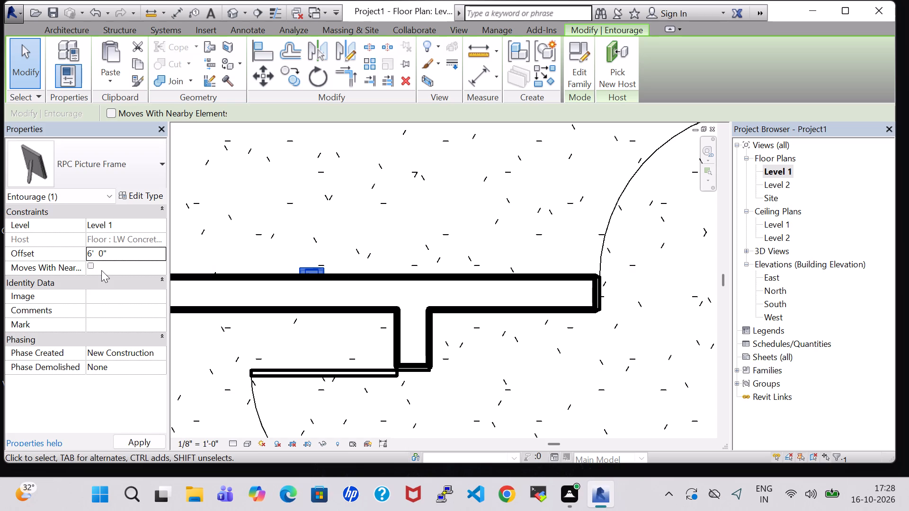
On the upper bedroom's toilet-side wall, set the offset of the picture frame farther from the entrance door to 6' 0".
scroll(119, 270, down, 1)
scroll(207, 229, down, 2)
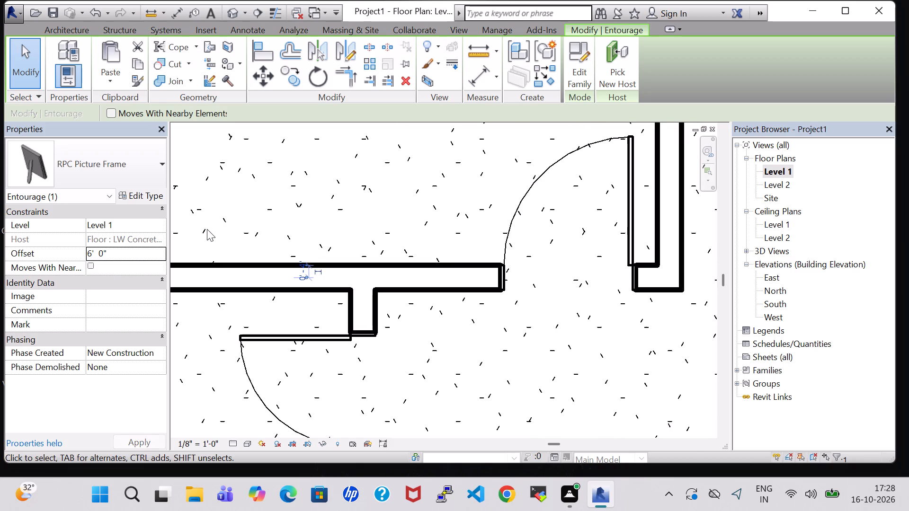
middle_drag(207, 229, 429, 307)
click(248, 336)
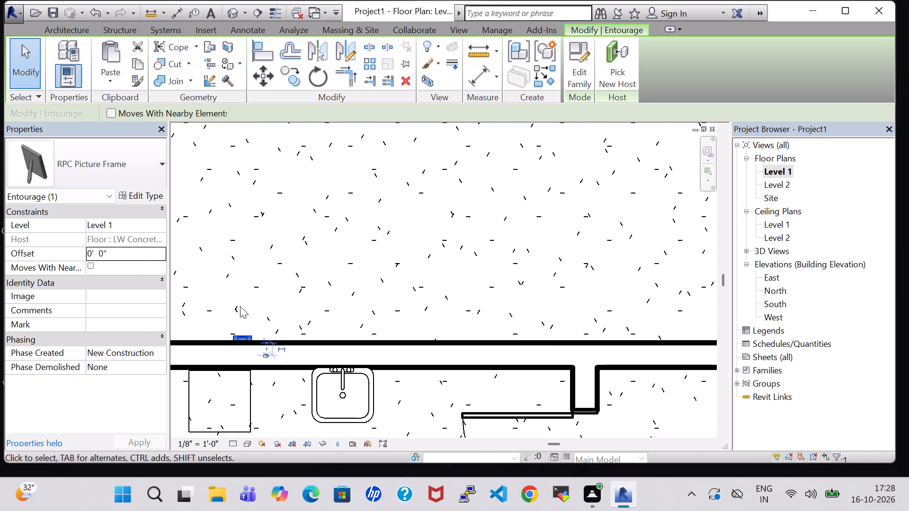
click(92, 254)
key(BackSpace)
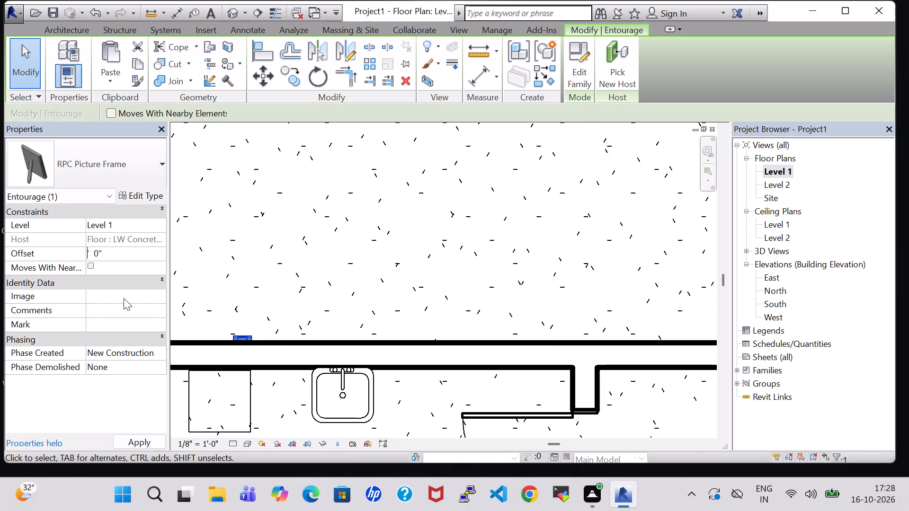
key(6)
key(Return)
Set the offset of the picture frame on the dining area's bedroom-side wall to 6' 0".
scroll(416, 268, down, 3)
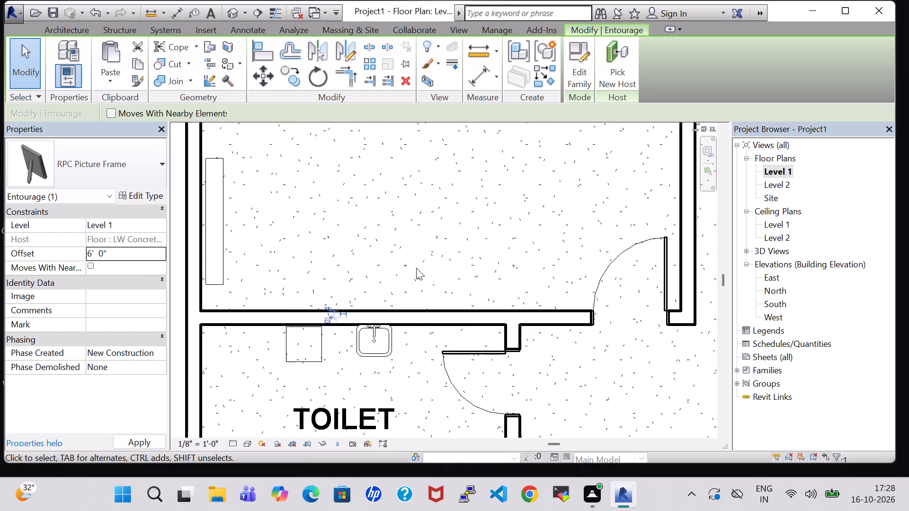
scroll(416, 268, down, 5)
middle_drag(428, 209, 388, 271)
middle_click(388, 271)
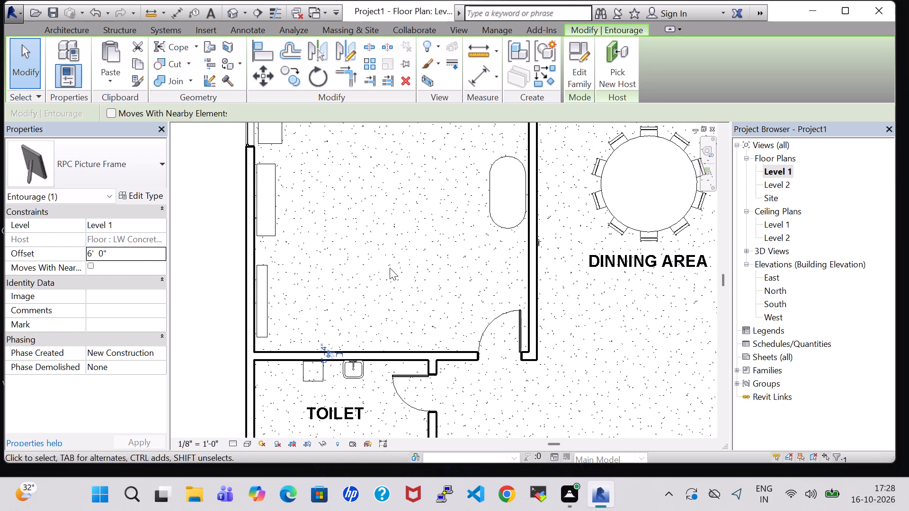
scroll(394, 267, down, 4)
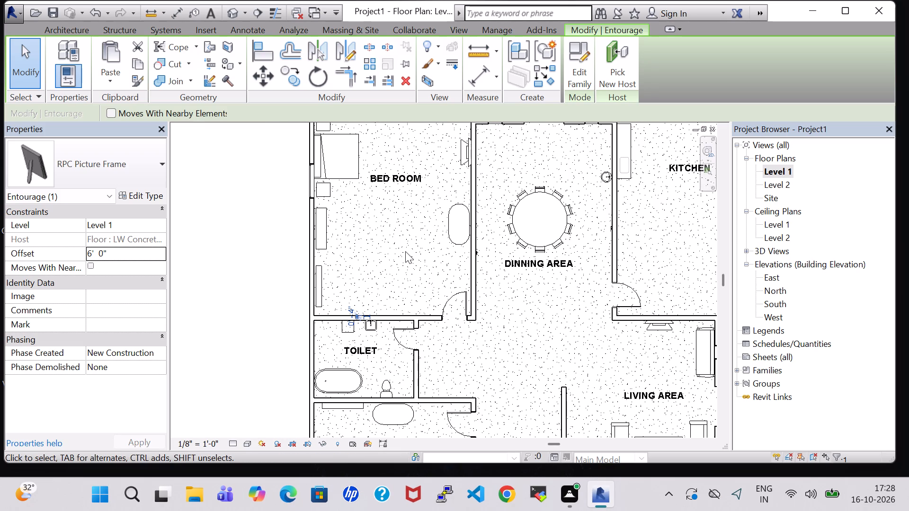
middle_drag(405, 251, 361, 292)
scroll(361, 292, up, 8)
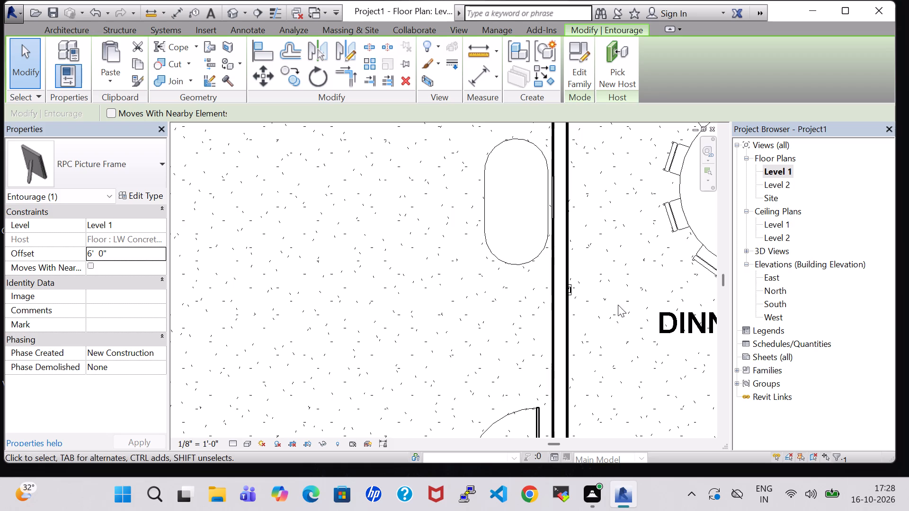
scroll(612, 297, up, 3)
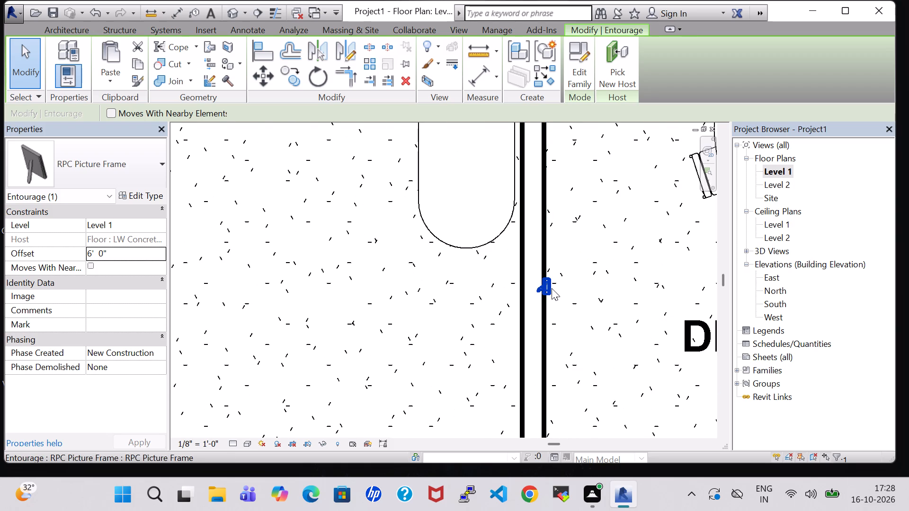
click(552, 288)
click(93, 253)
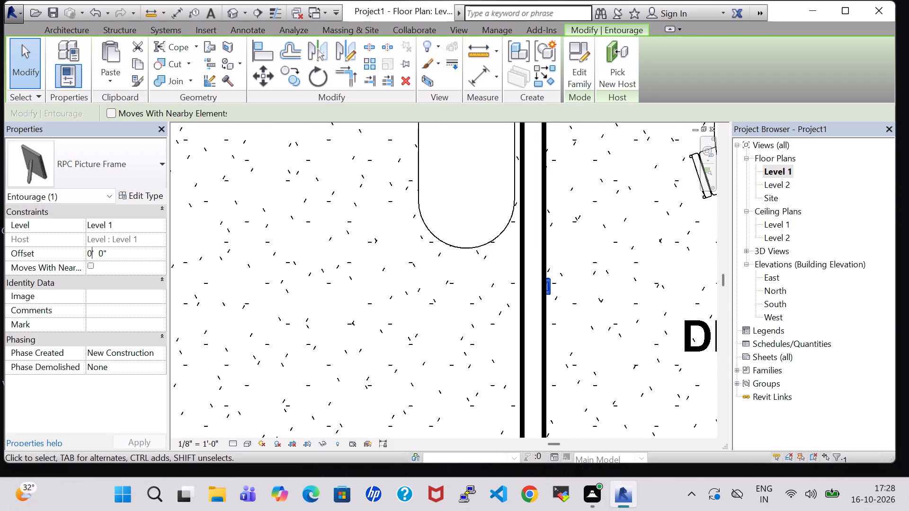
key(BackSpace)
key(6)
key(Return)
Set the offset of the picture frame on the dining area's kitchen-side wall to 6' 0".
scroll(522, 243, down, 7)
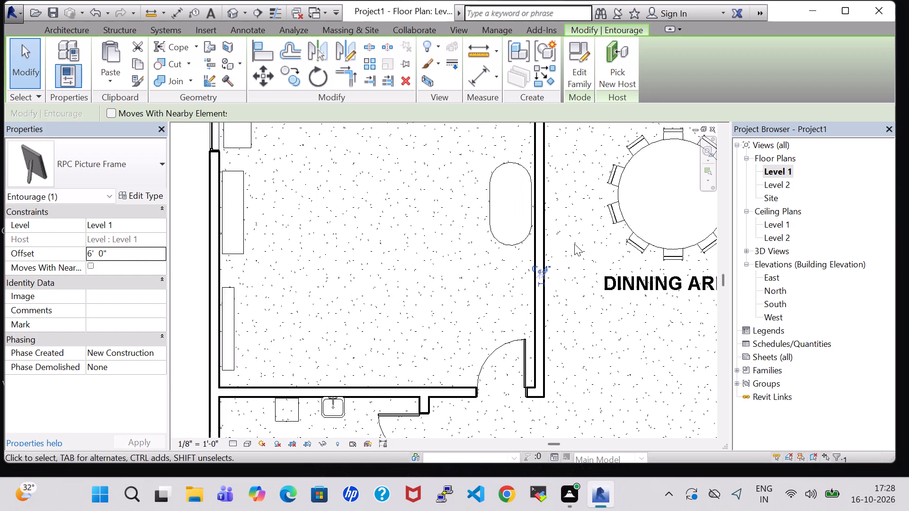
middle_drag(574, 244, 265, 296)
scroll(391, 232, up, 2)
scroll(543, 284, up, 4)
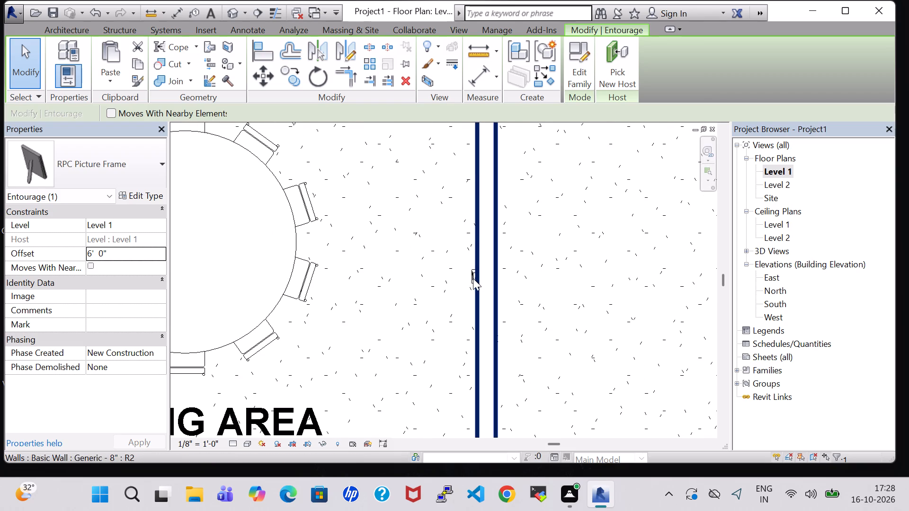
click(471, 277)
click(93, 253)
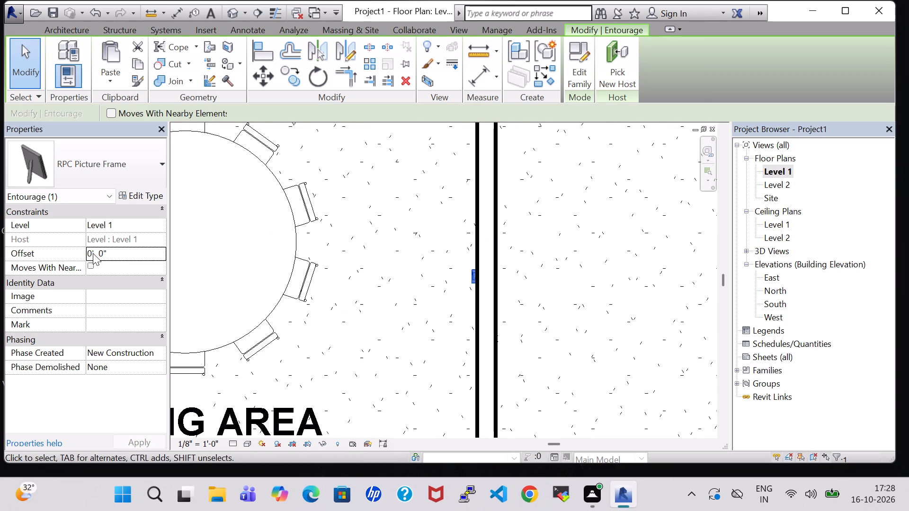
key(BackSpace)
key(6)
key(Return)
Inspect the furnished house in the 3D view, checking the picture frames on the bedroom, dining area and living area partition walls.
scroll(428, 273, down, 2)
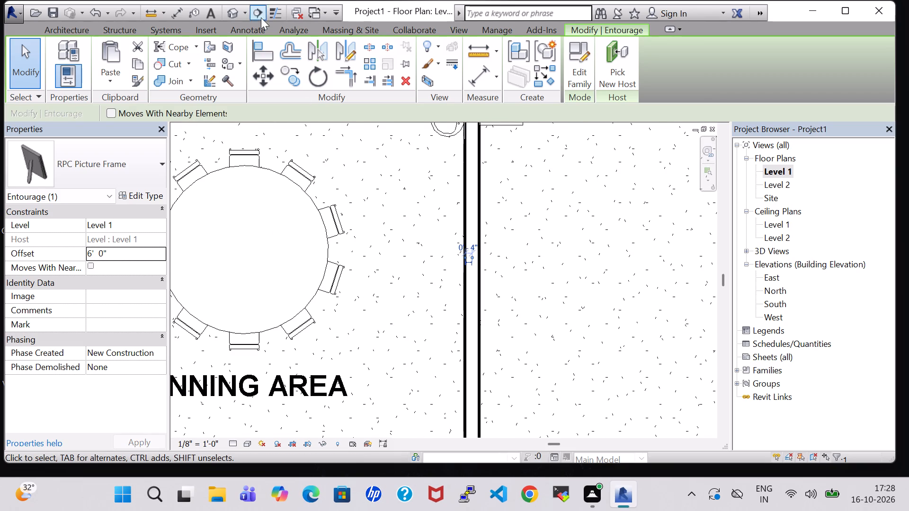
click(232, 16)
scroll(512, 198, down, 1)
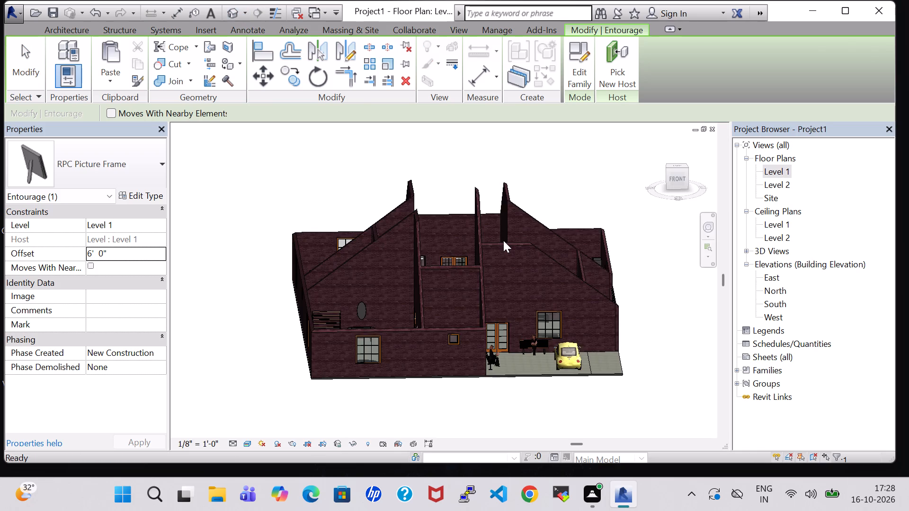
scroll(432, 255, up, 5)
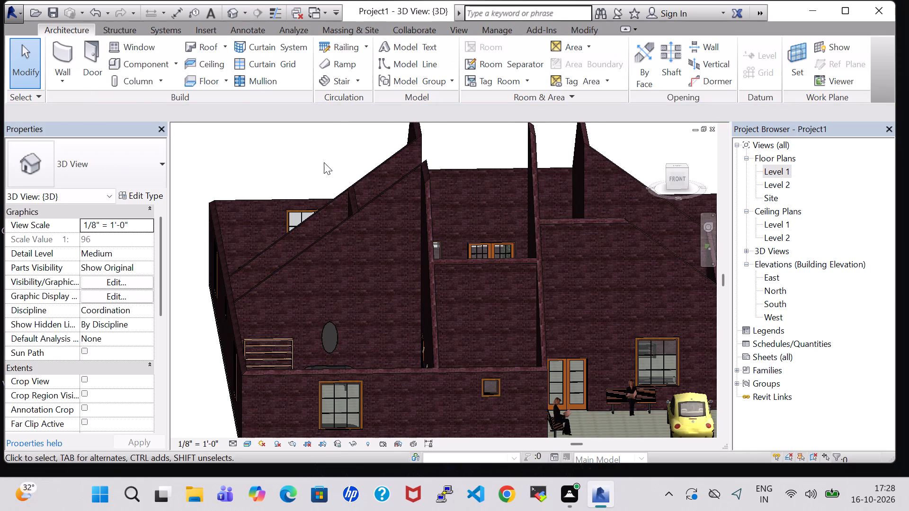
shift+middle_drag(316, 157, 318, 182)
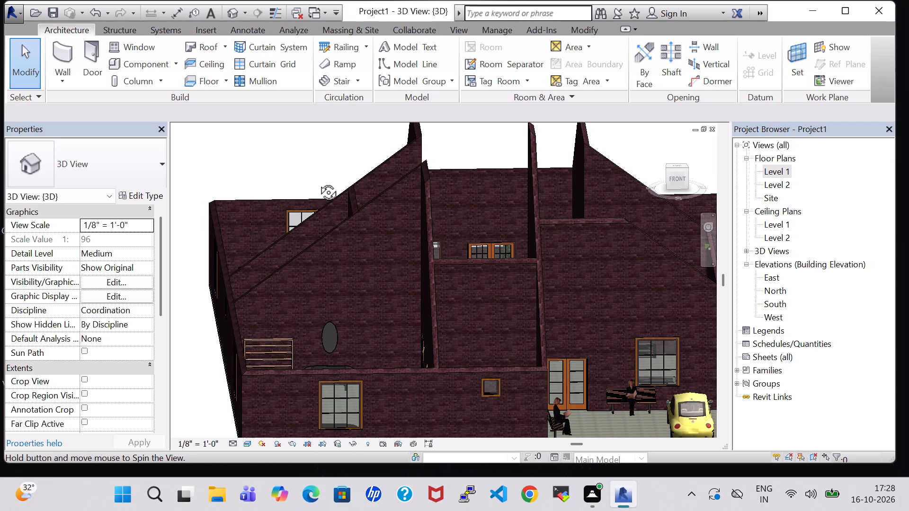
shift+middle_drag(318, 182, 319, 217)
shift+middle_drag(377, 360, 469, 359)
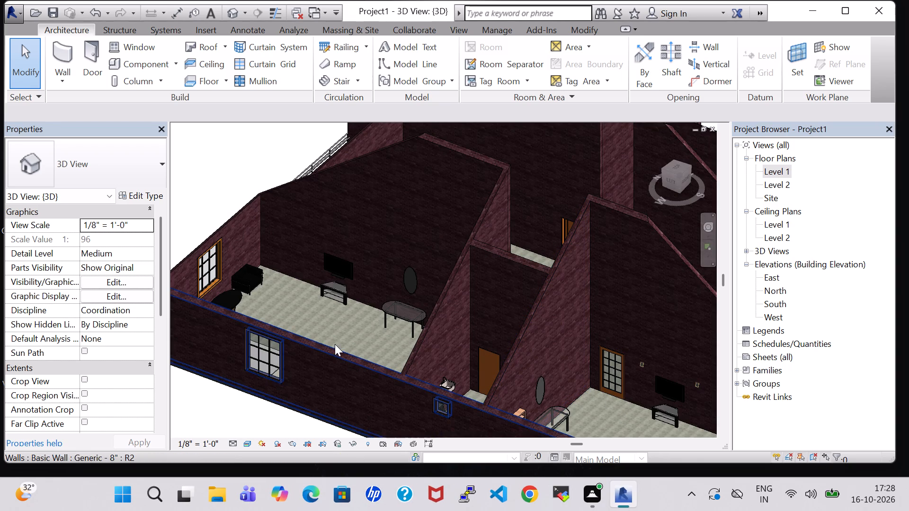
shift+middle_drag(329, 317, 418, 332)
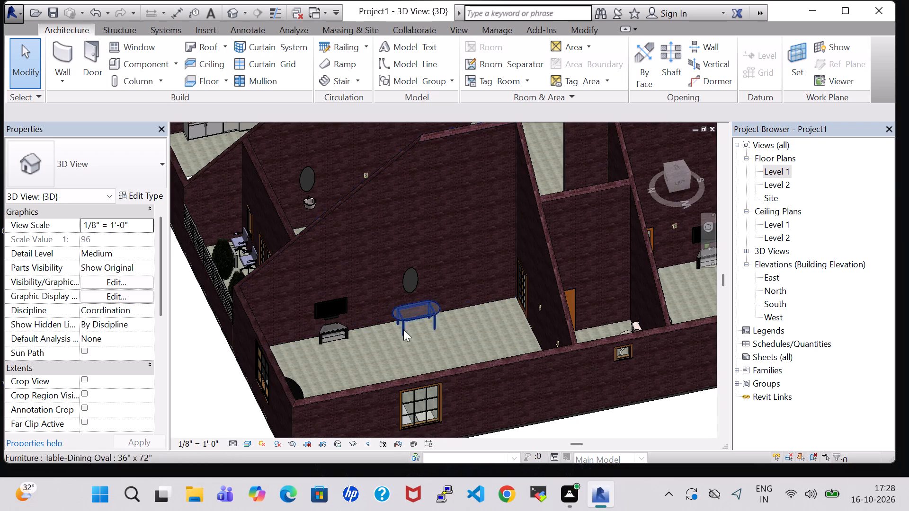
shift+middle_drag(399, 342, 456, 338)
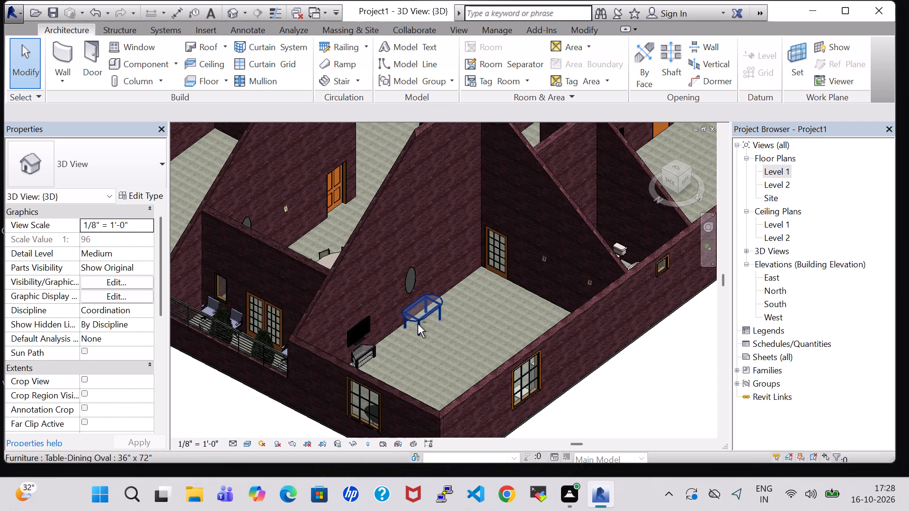
shift+middle_drag(432, 330, 479, 337)
shift+middle_drag(312, 236, 371, 254)
middle_drag(318, 246, 337, 252)
middle_drag(321, 216, 356, 227)
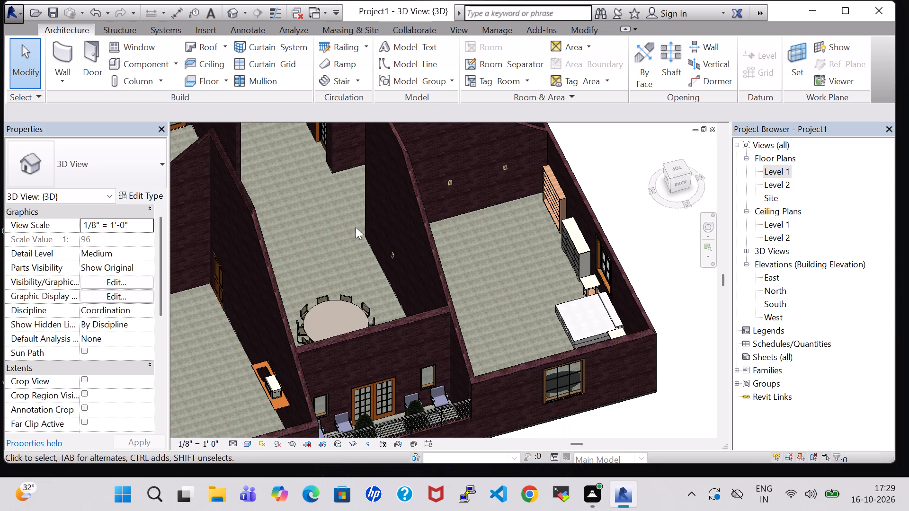
middle_drag(356, 227, 396, 236)
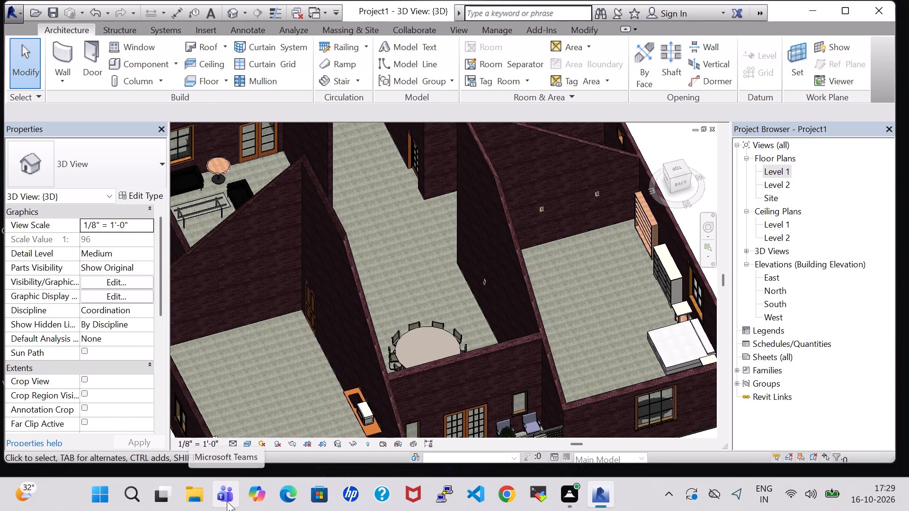
scroll(227, 501, down, 2)
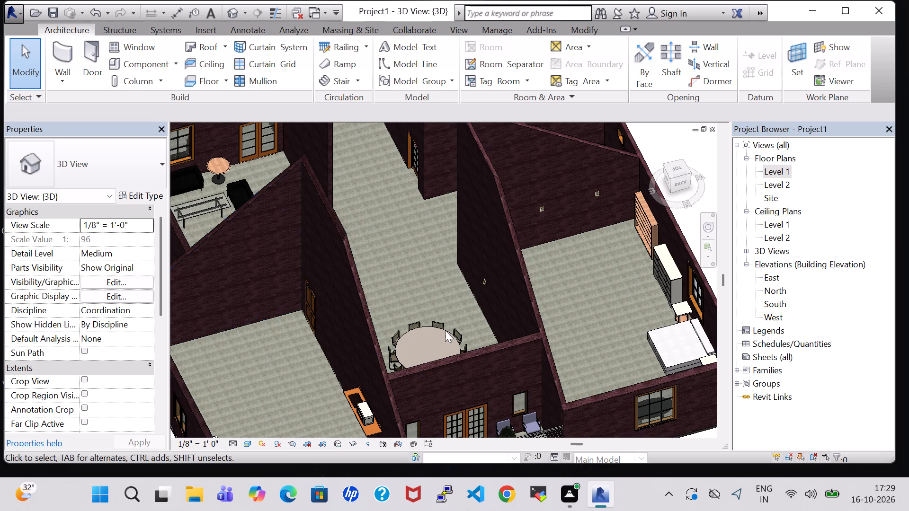
scroll(438, 213, down, 2)
middle_drag(414, 213, 435, 345)
middle_drag(385, 202, 410, 299)
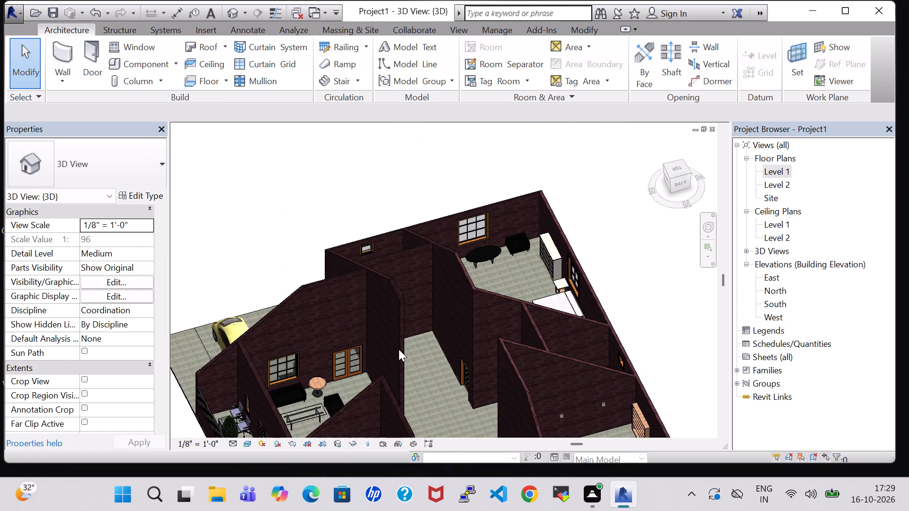
scroll(399, 349, up, 2)
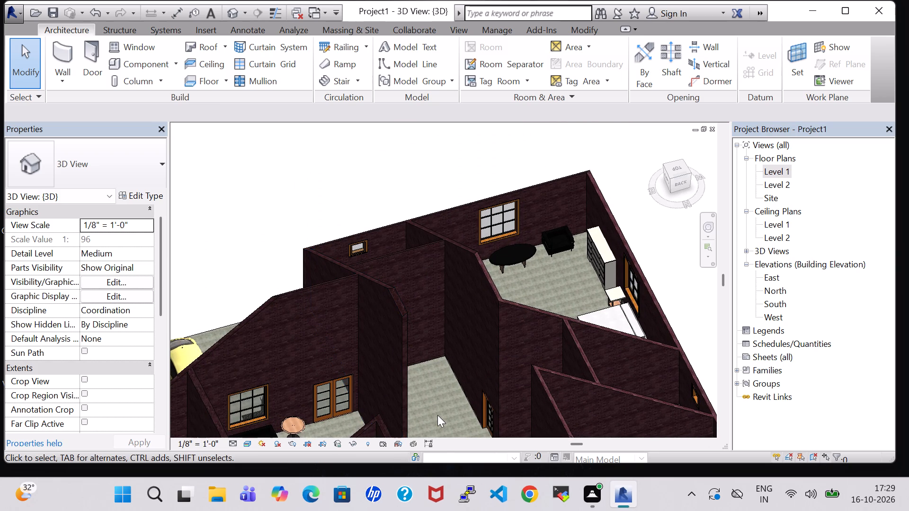
shift+middle_drag(437, 415, 513, 408)
middle_drag(552, 332, 462, 223)
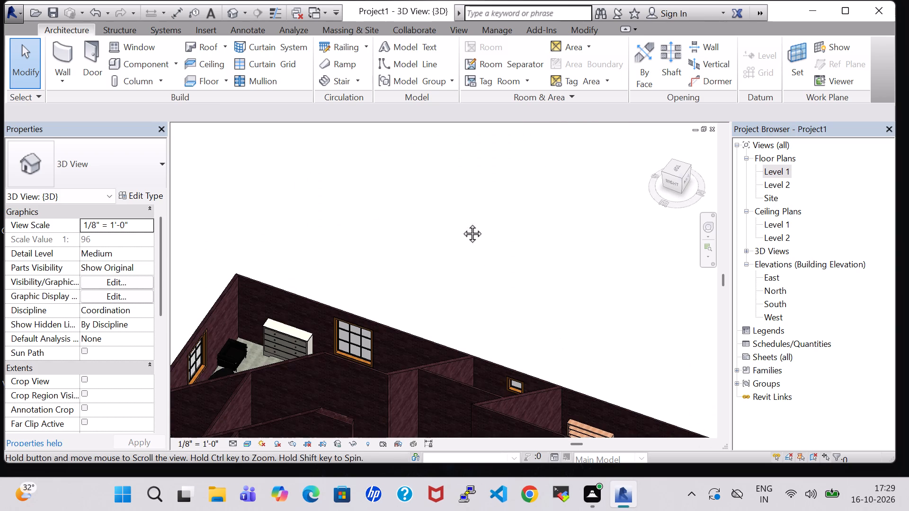
middle_drag(462, 223, 437, 169)
middle_drag(495, 248, 477, 135)
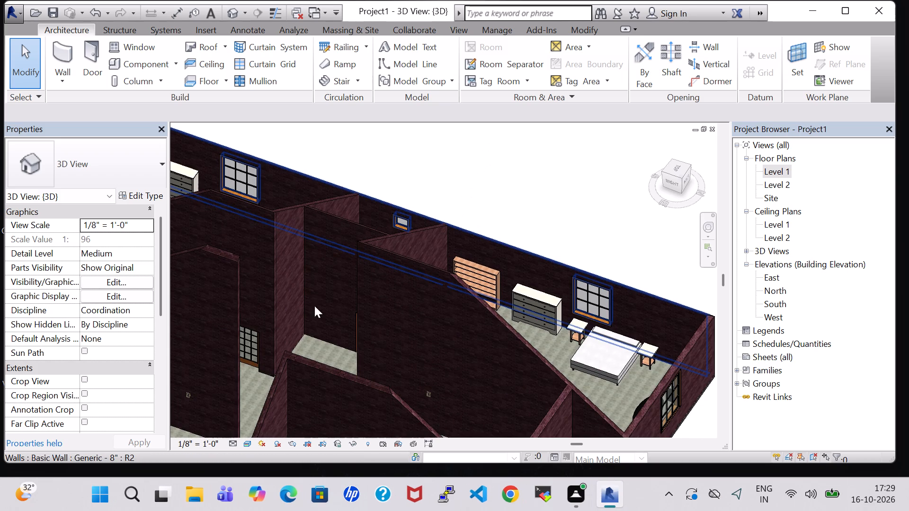
middle_drag(179, 339, 230, 354)
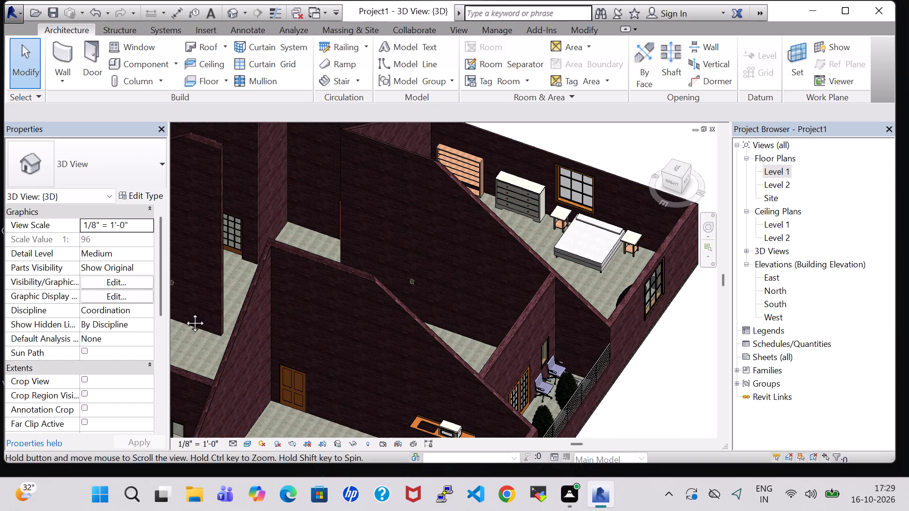
click(220, 298)
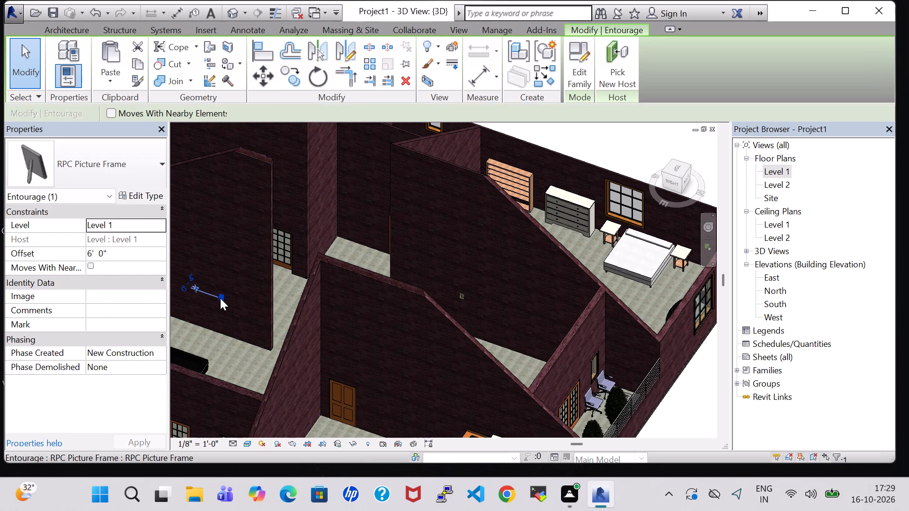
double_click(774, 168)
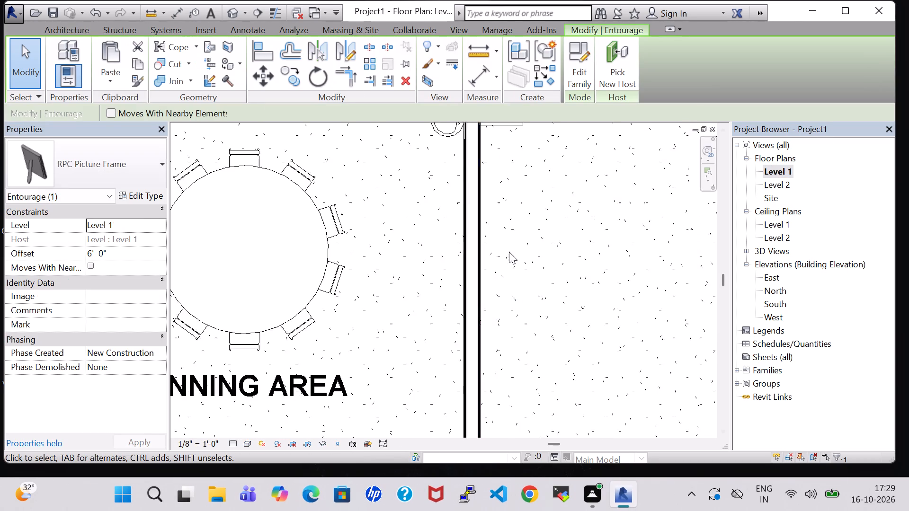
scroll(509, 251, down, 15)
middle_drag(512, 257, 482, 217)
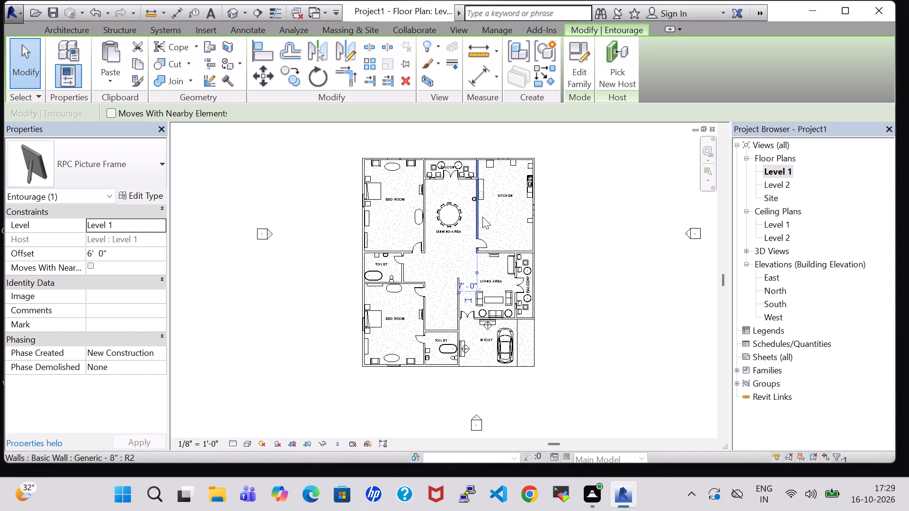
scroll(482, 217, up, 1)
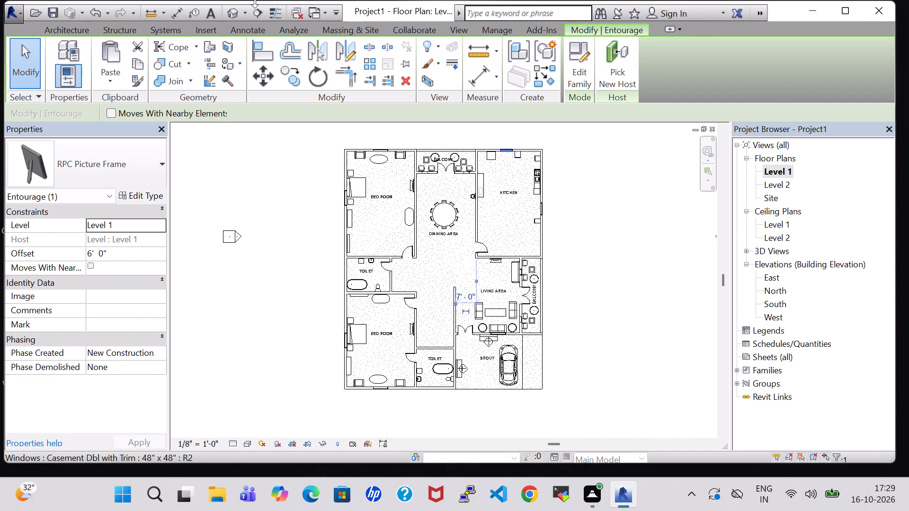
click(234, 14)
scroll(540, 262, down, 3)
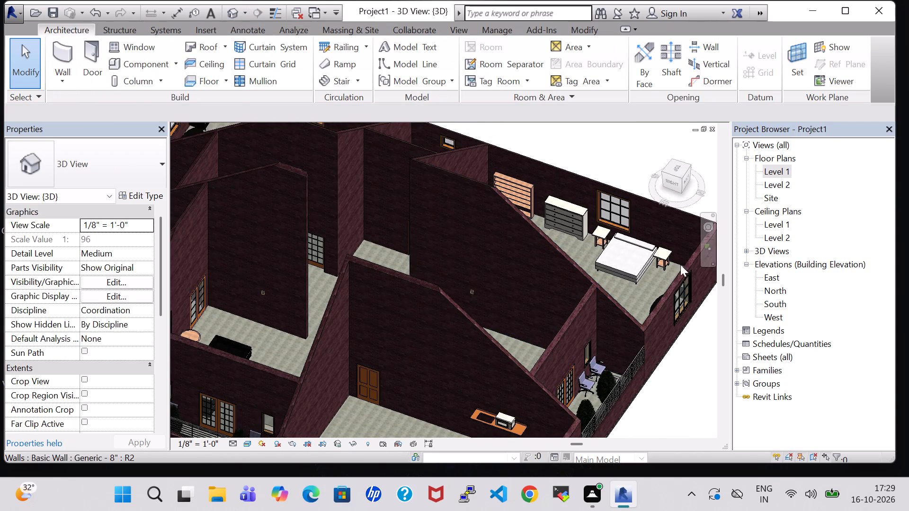
Return to the Level 1 floor plan and check its Visibility/Graphic Overrides for the model categories starting with R.
double_click(781, 169)
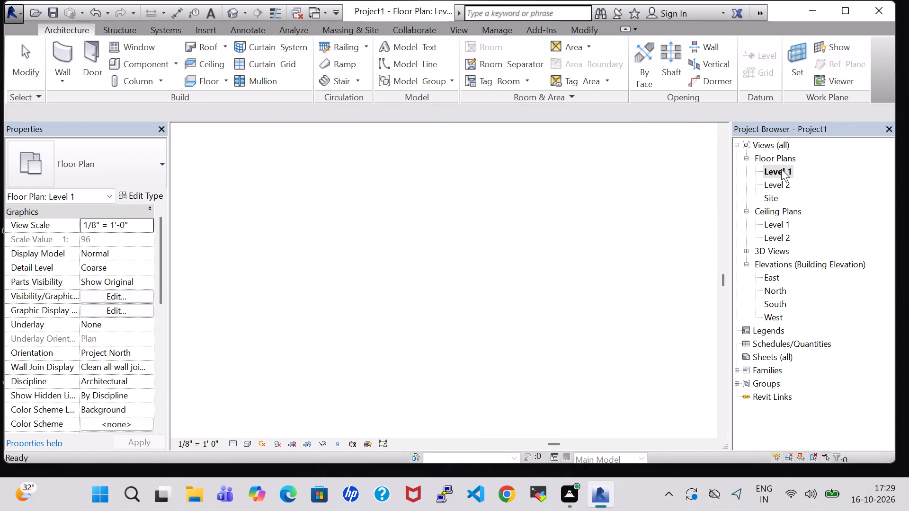
scroll(483, 279, down, 1)
text(VV)
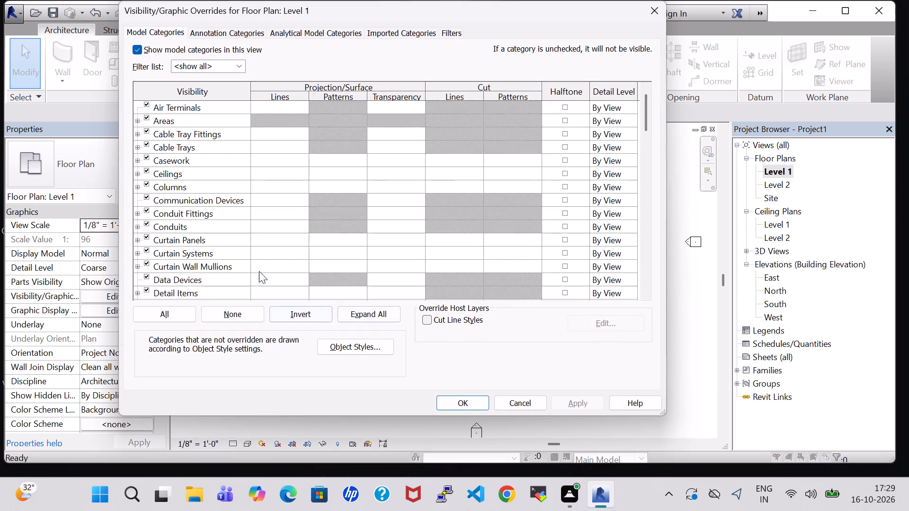
click(200, 267)
key(r)
scroll(200, 267, down, 6)
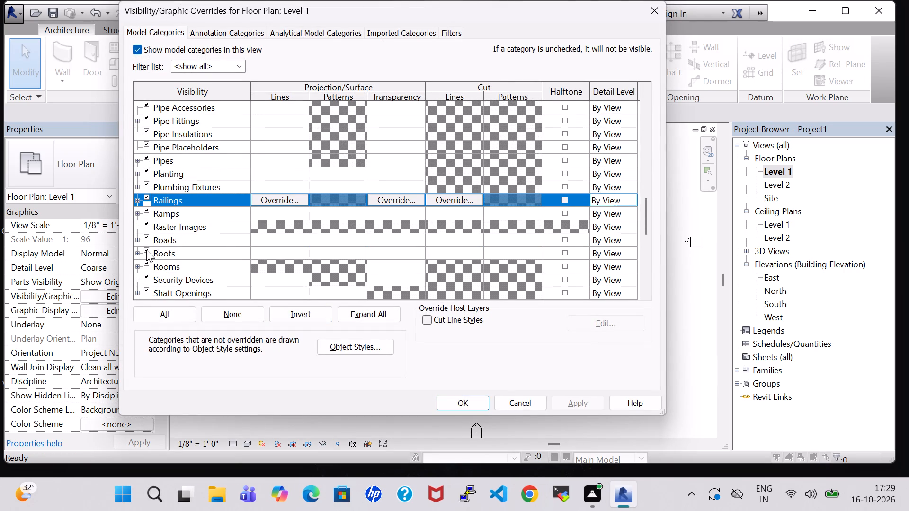
click(656, 2)
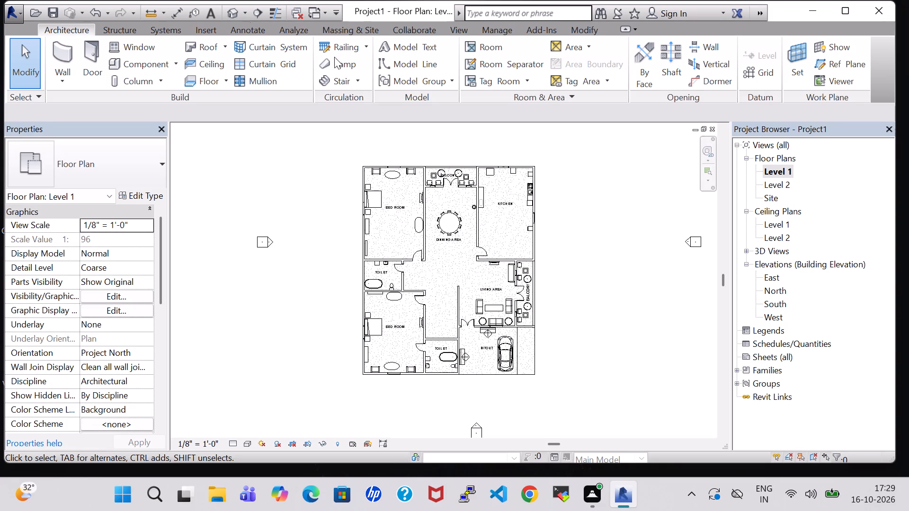
Turn on the Roofs category in the Visibility/Graphic Overrides of the default 3D view.
click(228, 9)
scroll(531, 293, down, 2)
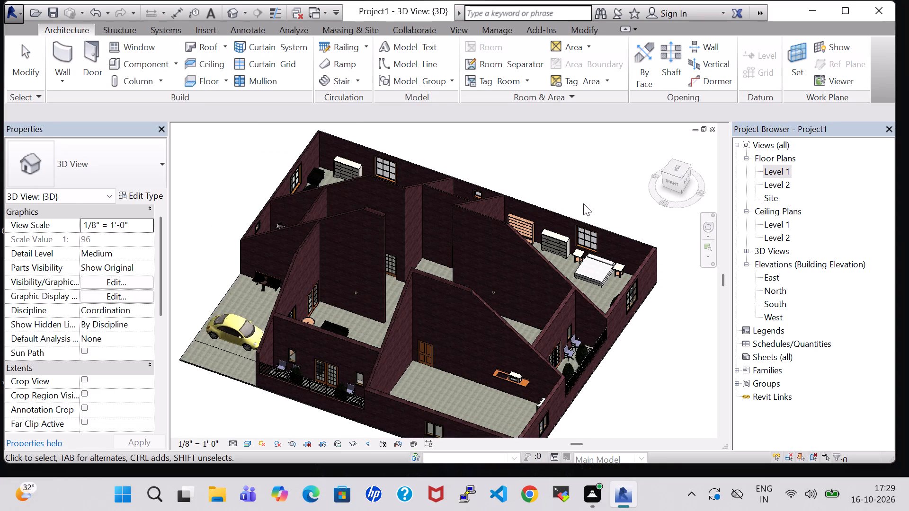
text(VV)
scroll(264, 227, down, 20)
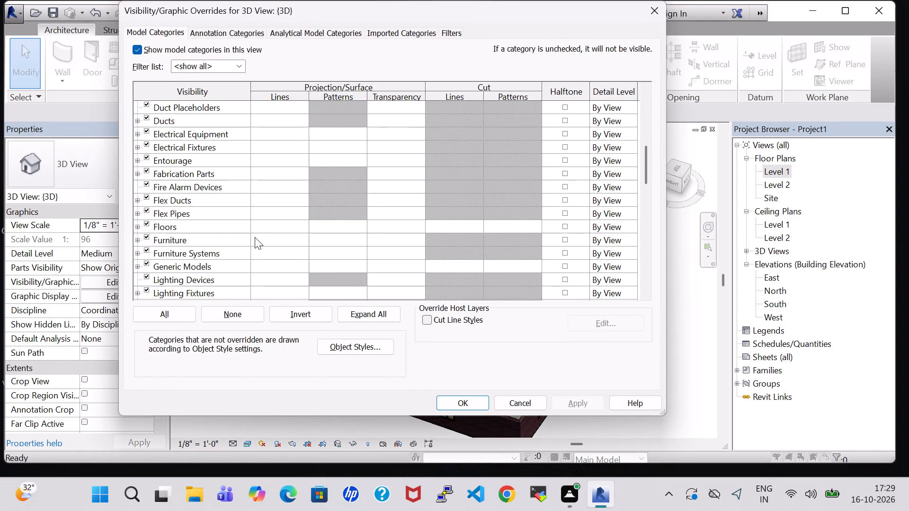
scroll(255, 237, down, 1)
click(177, 257)
scroll(177, 257, down, 14)
click(177, 257)
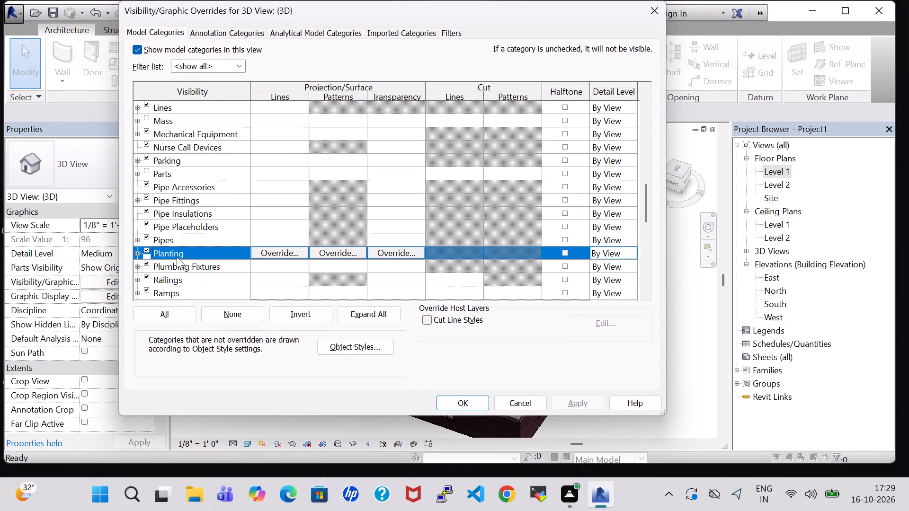
key(r)
scroll(177, 257, down, 5)
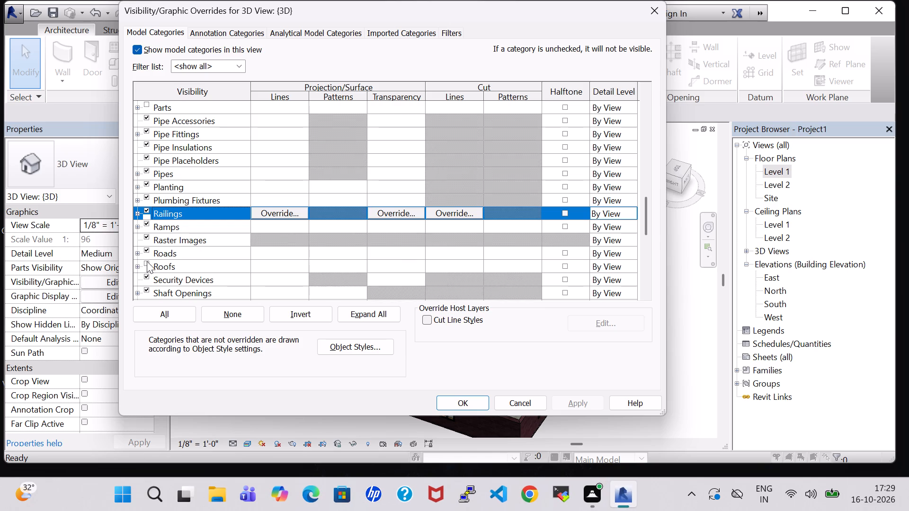
click(148, 262)
click(582, 402)
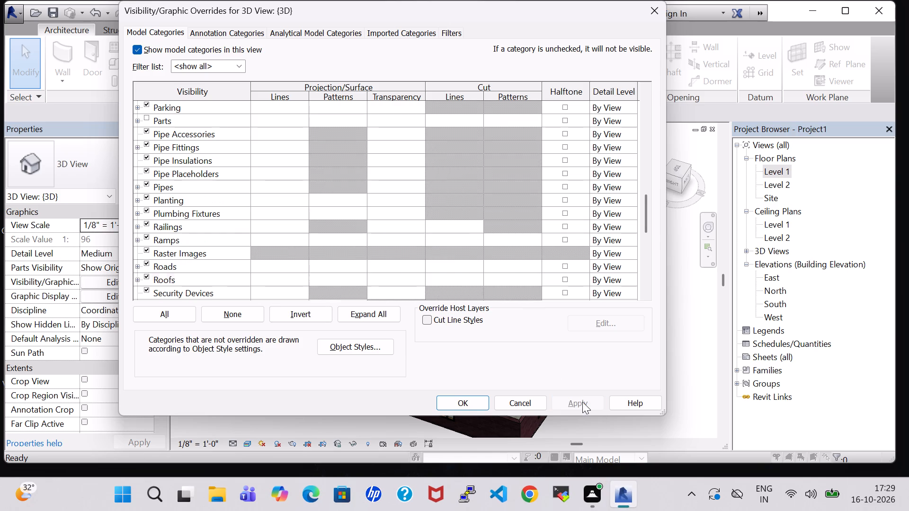
click(477, 398)
Examine the exterior of the roofed house in 3D from several sides, ending at the front with the car porch.
scroll(527, 391, down, 1)
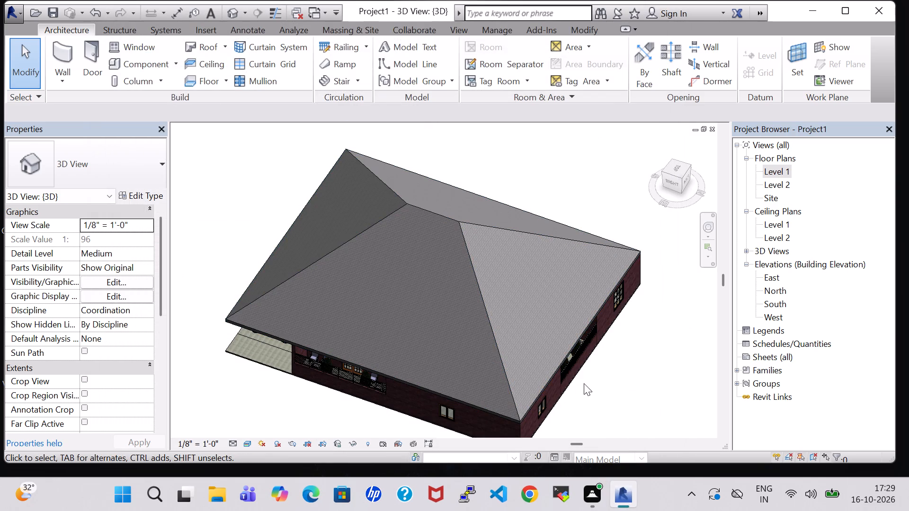
shift+middle_drag(305, 409, 523, 362)
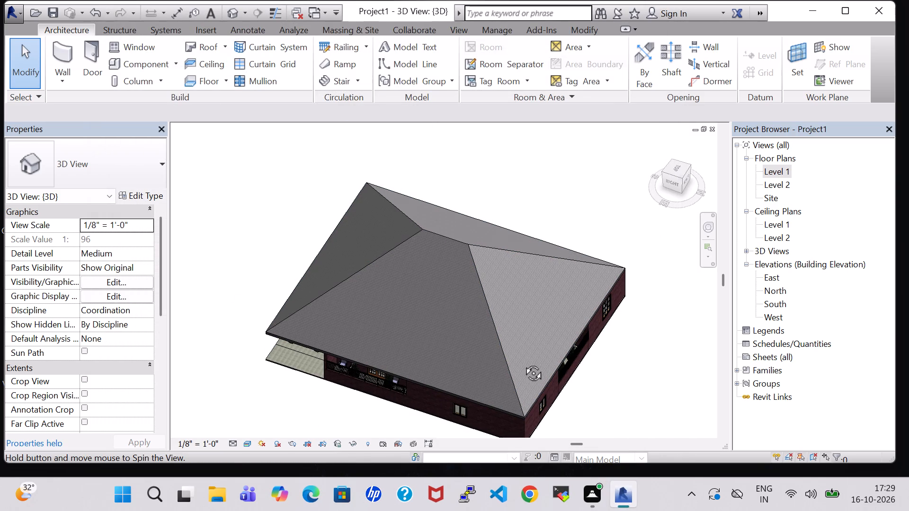
shift+middle_drag(523, 362, 586, 303)
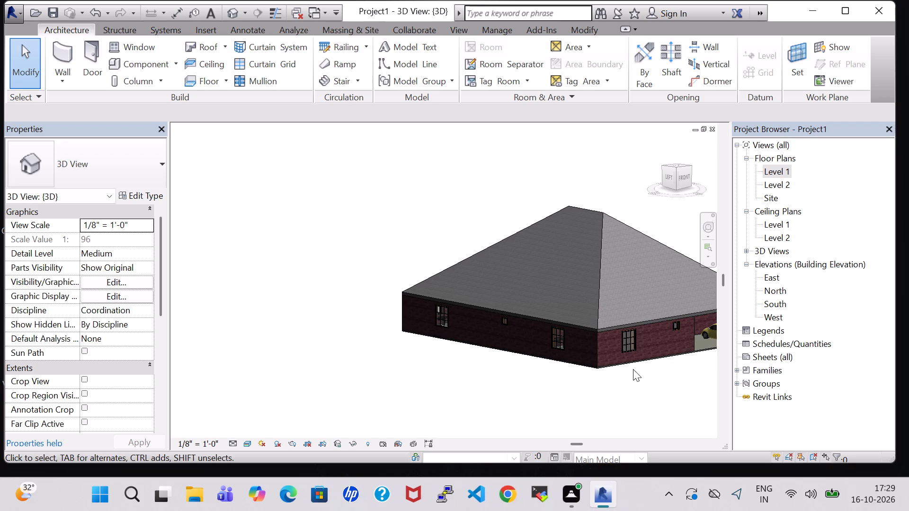
shift+middle_drag(633, 369, 528, 351)
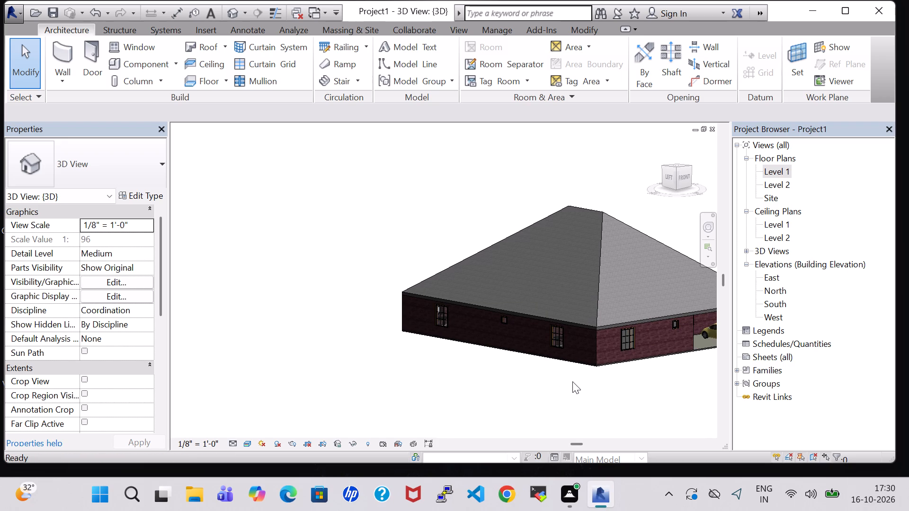
scroll(571, 376, up, 2)
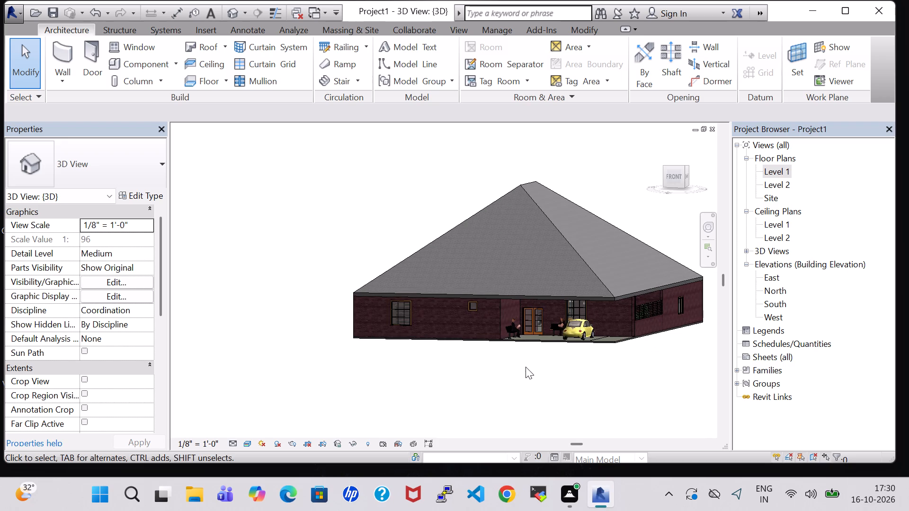
middle_drag(524, 366, 539, 370)
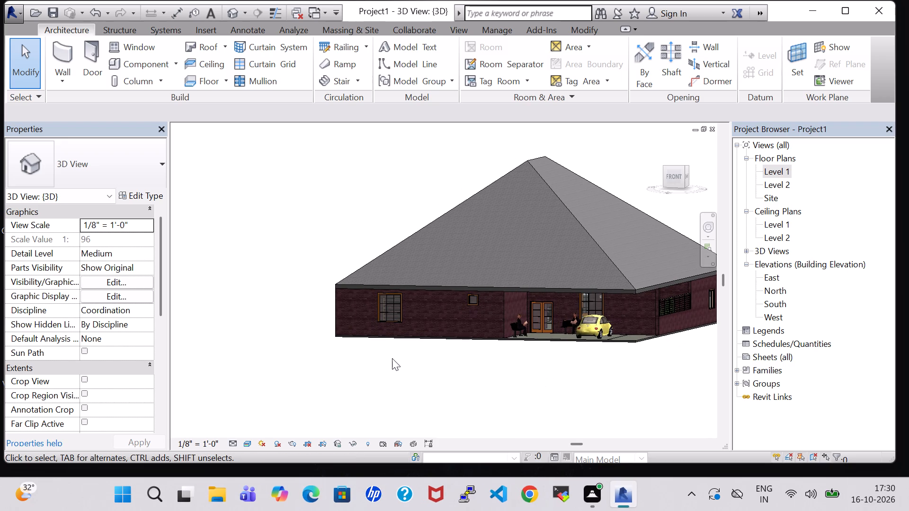
middle_drag(392, 358, 301, 379)
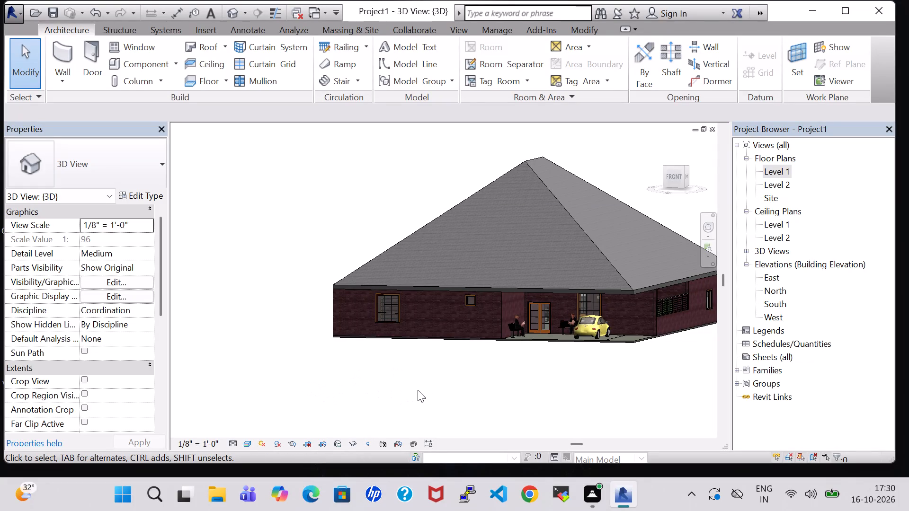
shift+middle_drag(420, 390, 463, 396)
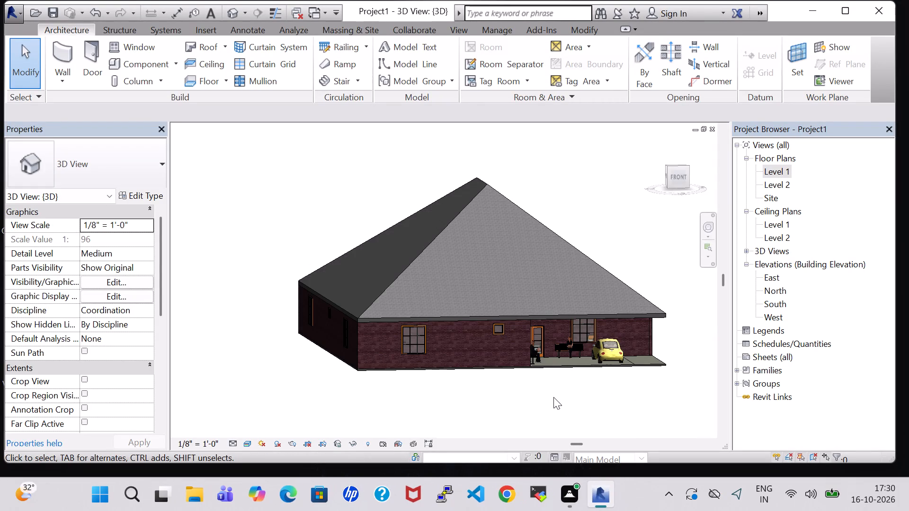
middle_drag(534, 392, 495, 385)
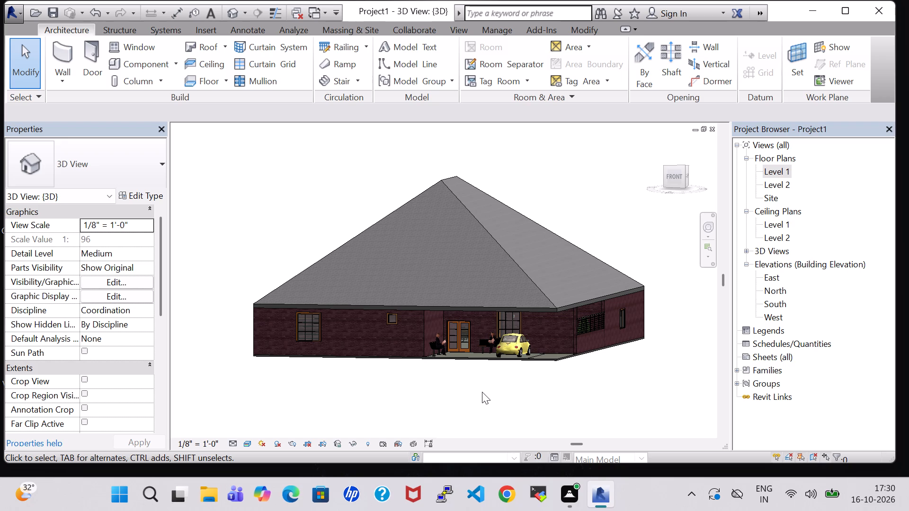
shift+middle_drag(499, 397, 519, 399)
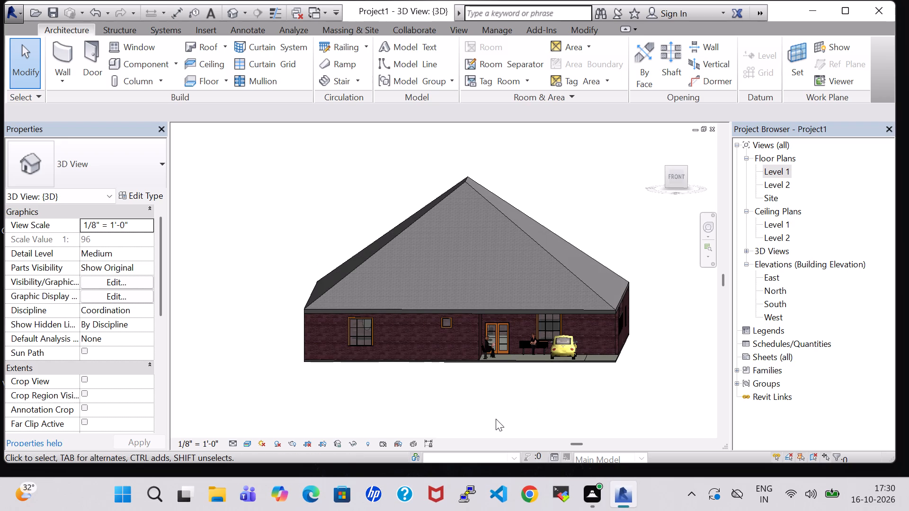
scroll(485, 374, up, 3)
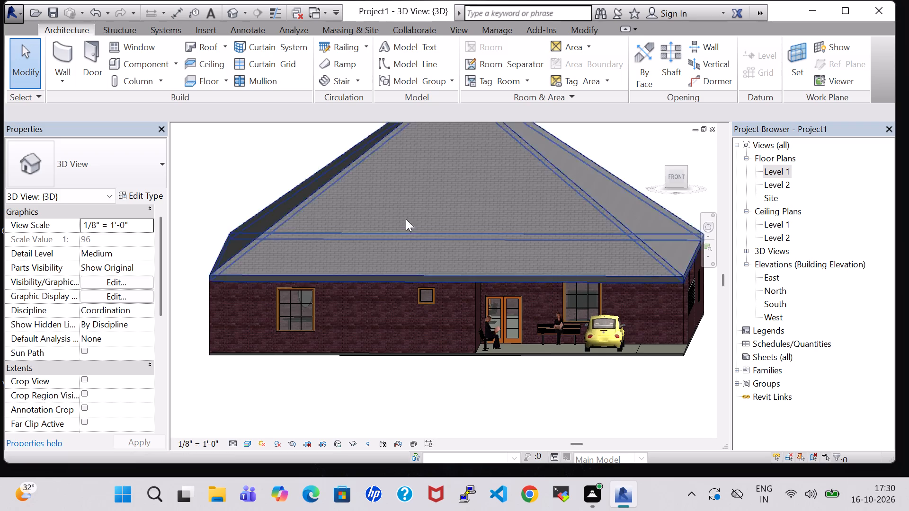
scroll(542, 274, down, 2)
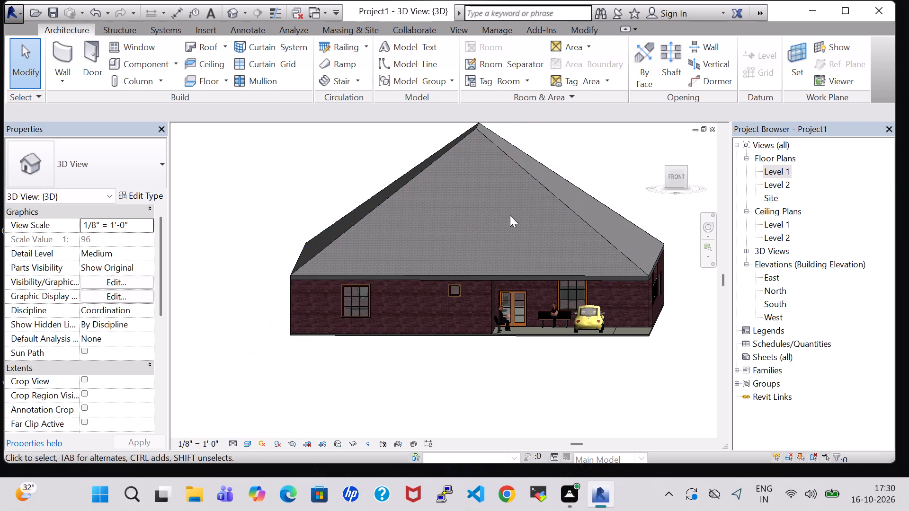
middle_drag(510, 215, 488, 241)
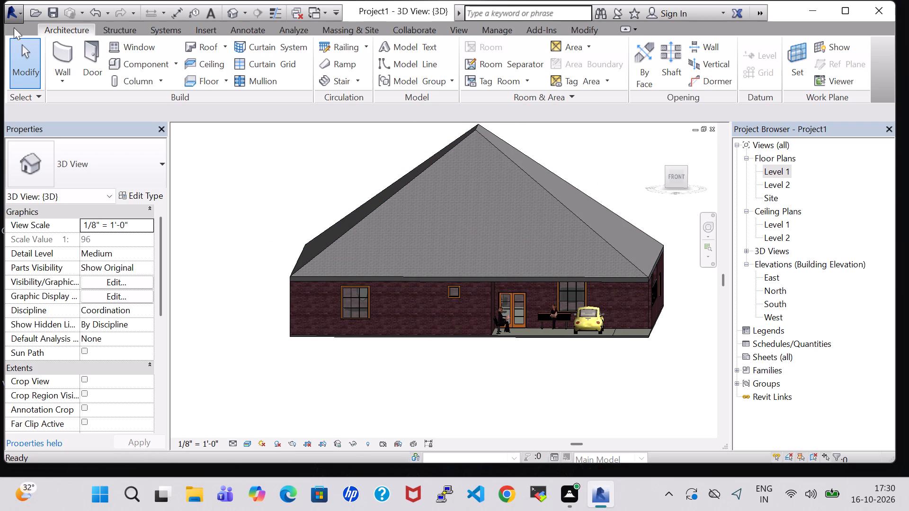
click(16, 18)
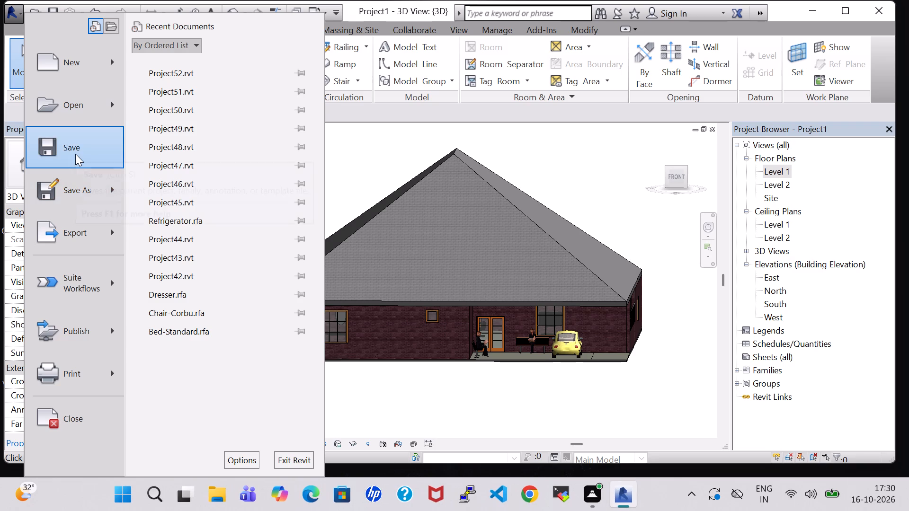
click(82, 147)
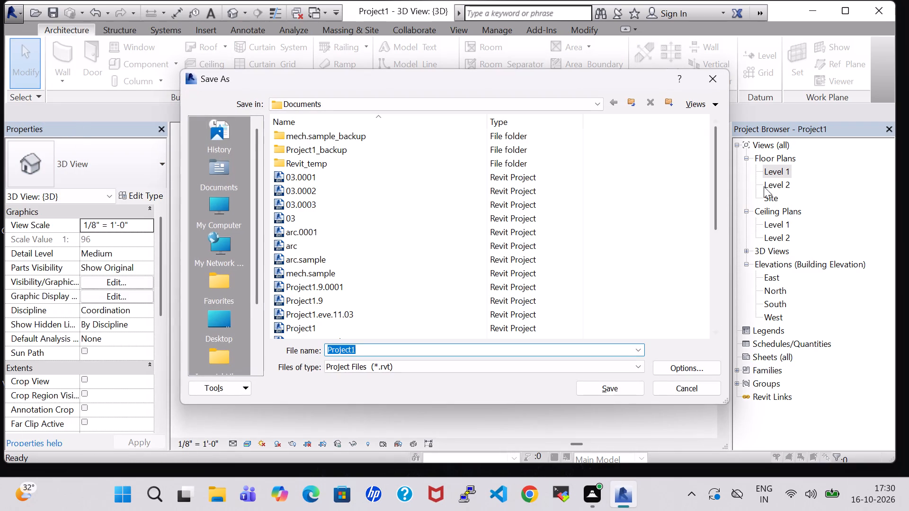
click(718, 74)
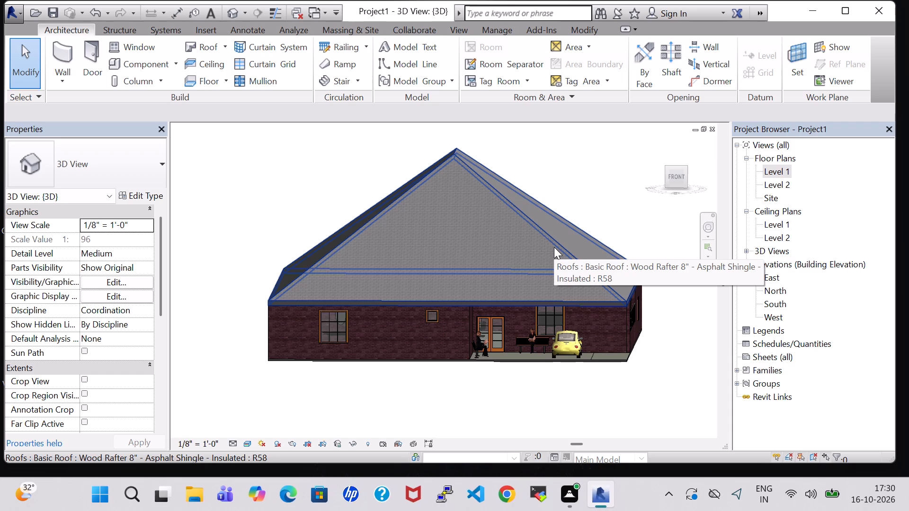
Save the project as Project53 in the work folder on the Desktop.
click(20, 16)
click(49, 187)
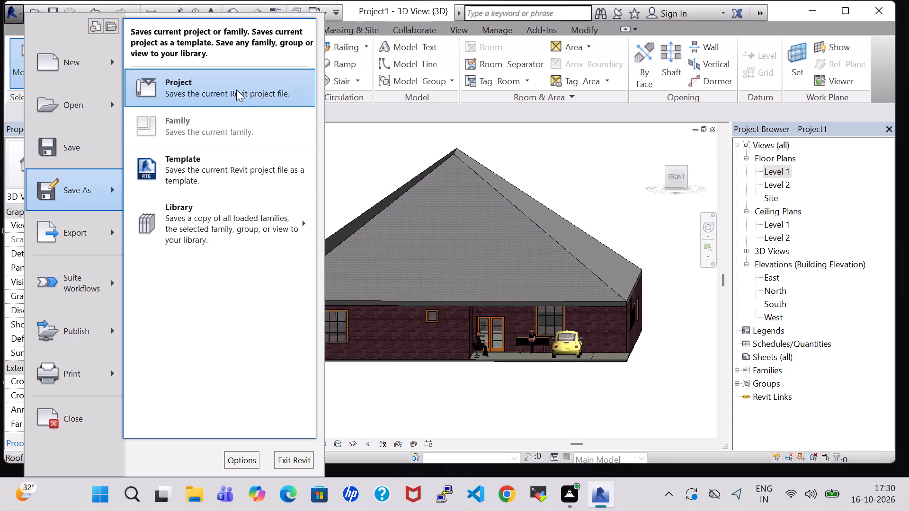
click(236, 89)
scroll(350, 276, down, 2)
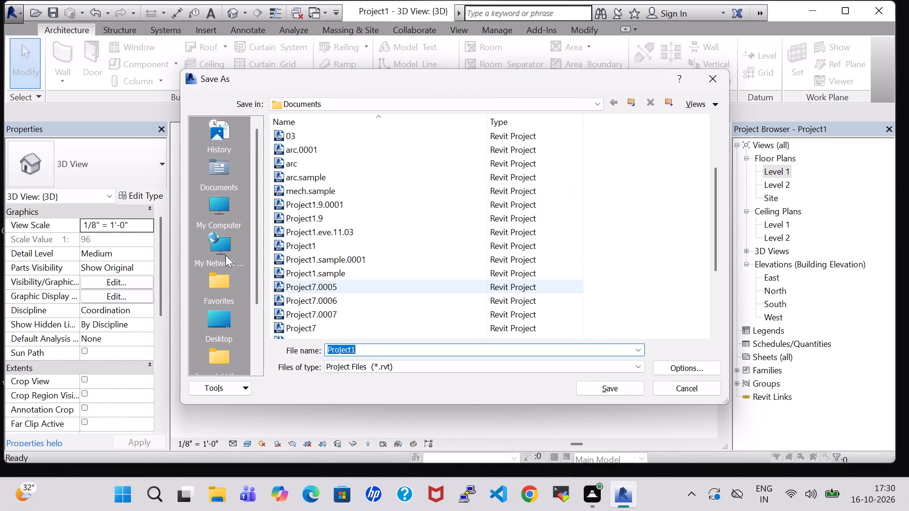
scroll(226, 170, down, 3)
double_click(219, 253)
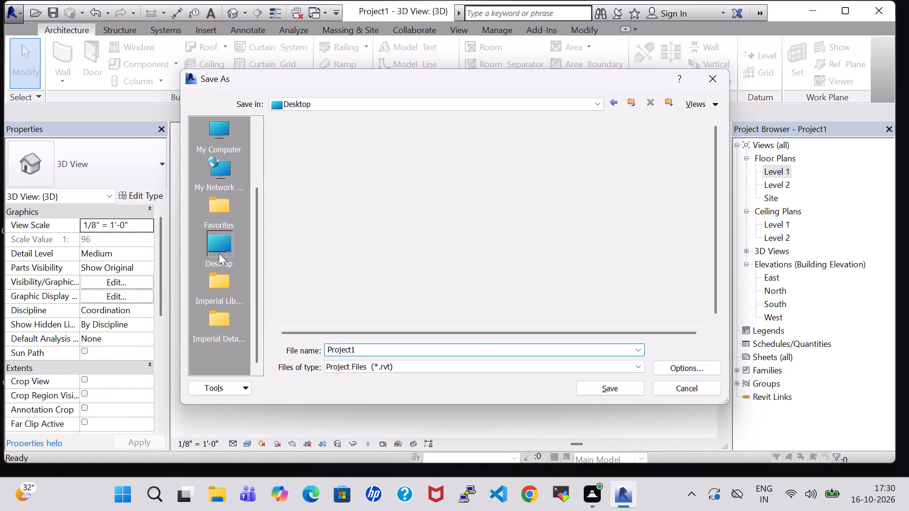
scroll(402, 248, down, 6)
double_click(285, 220)
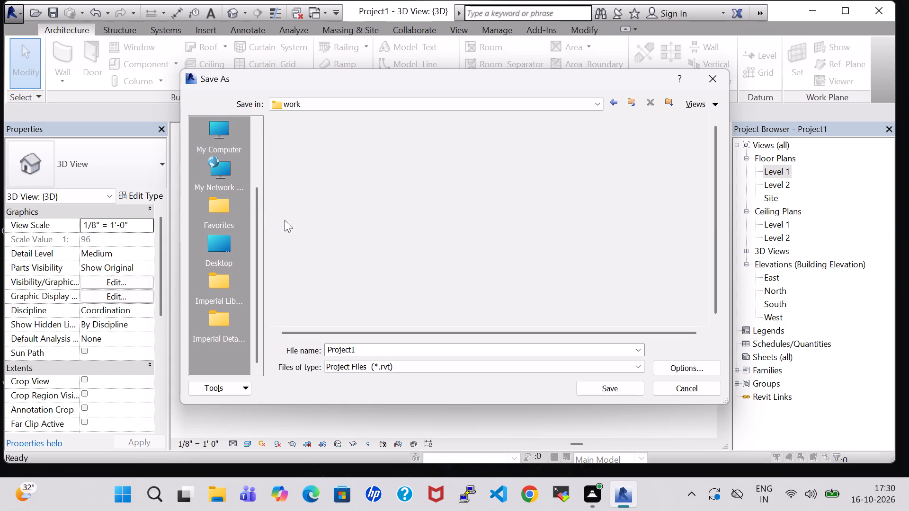
scroll(366, 214, down, 2)
click(390, 351)
scroll(592, 265, down, 2)
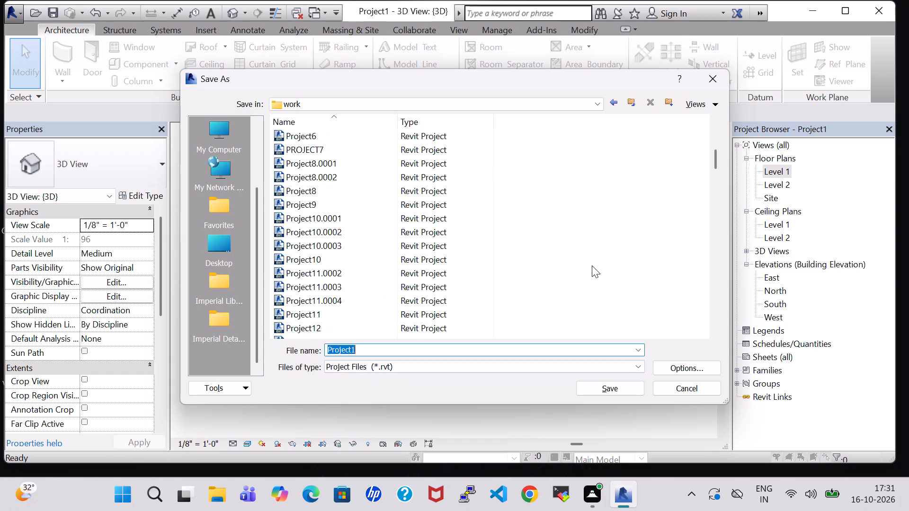
scroll(592, 265, down, 14)
drag(714, 210, 720, 326)
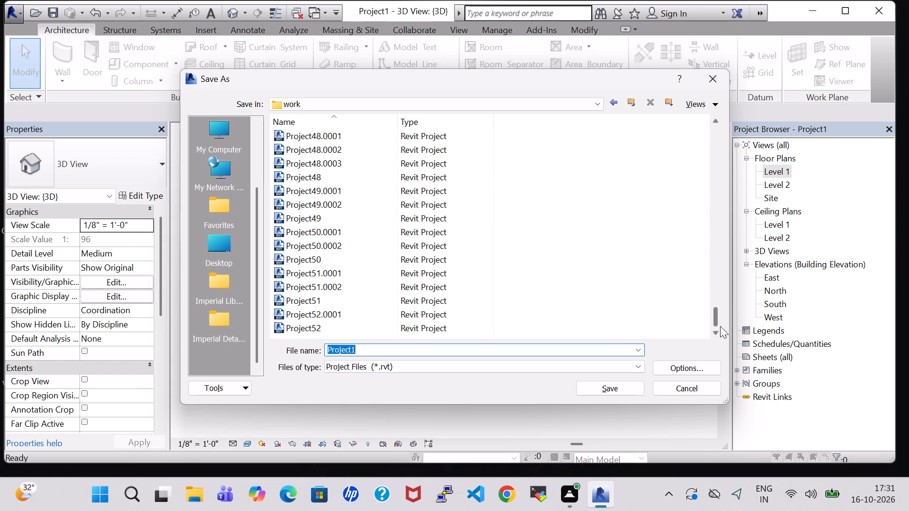
drag(720, 326, 720, 331)
click(376, 345)
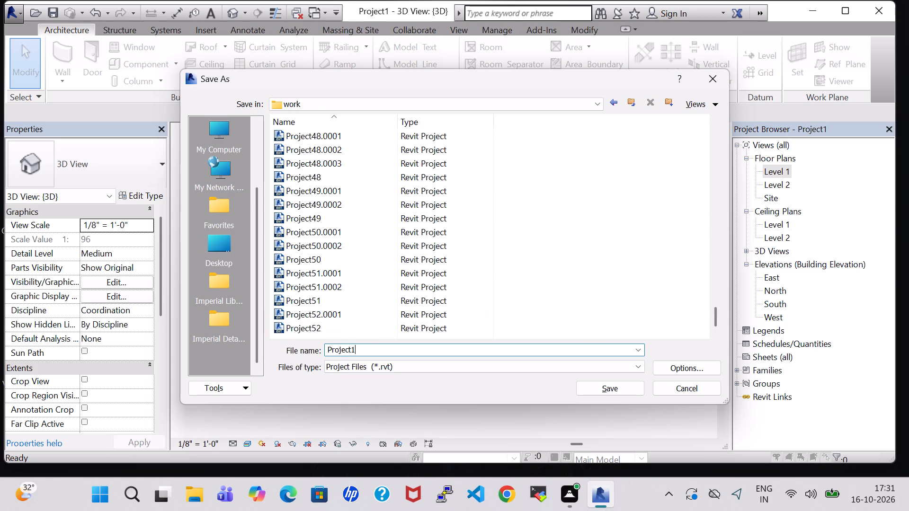
key(BackSpace)
text(53)
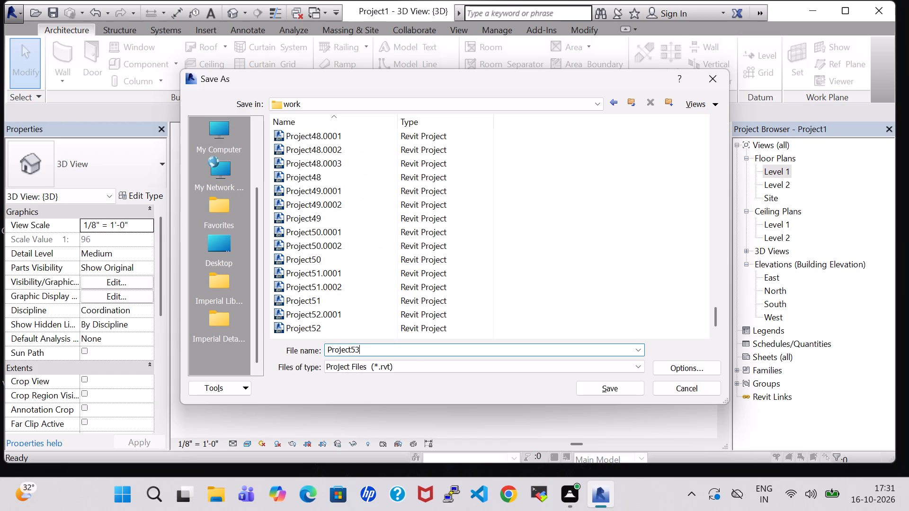
click(626, 394)
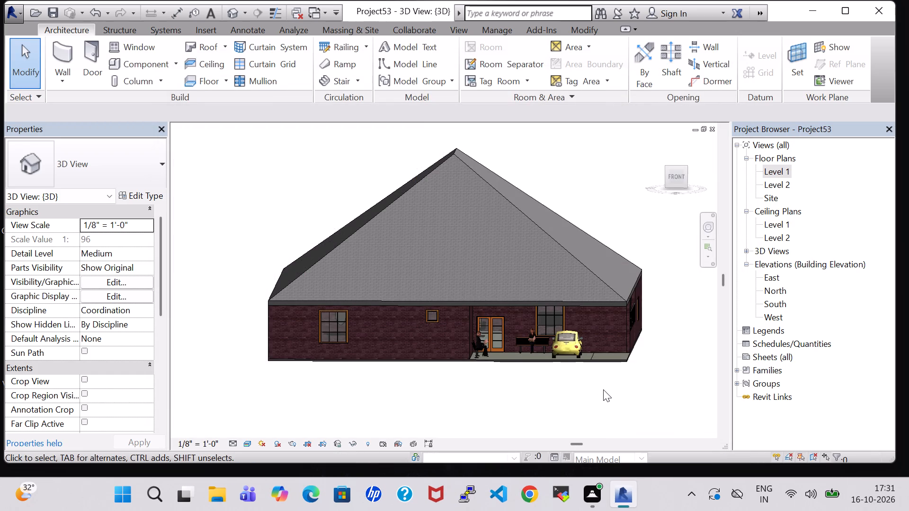
Save the Project53 file again.
click(14, 15)
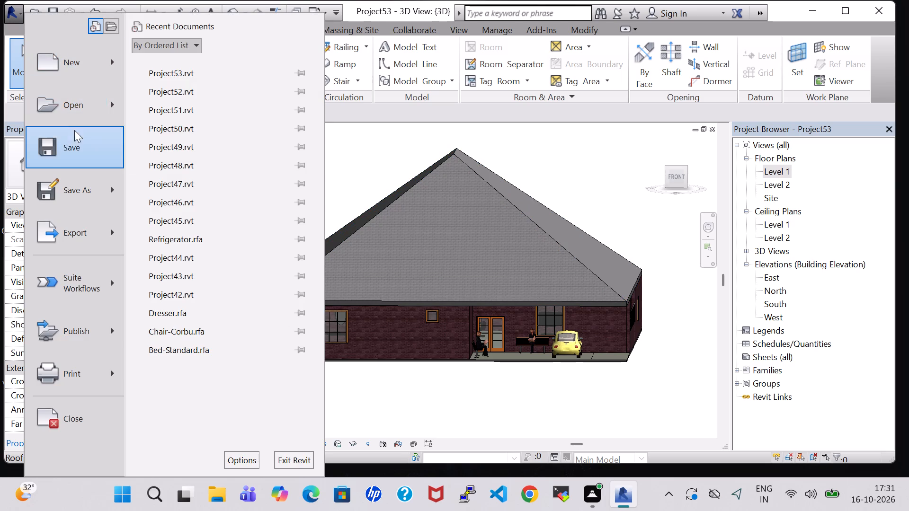
click(77, 147)
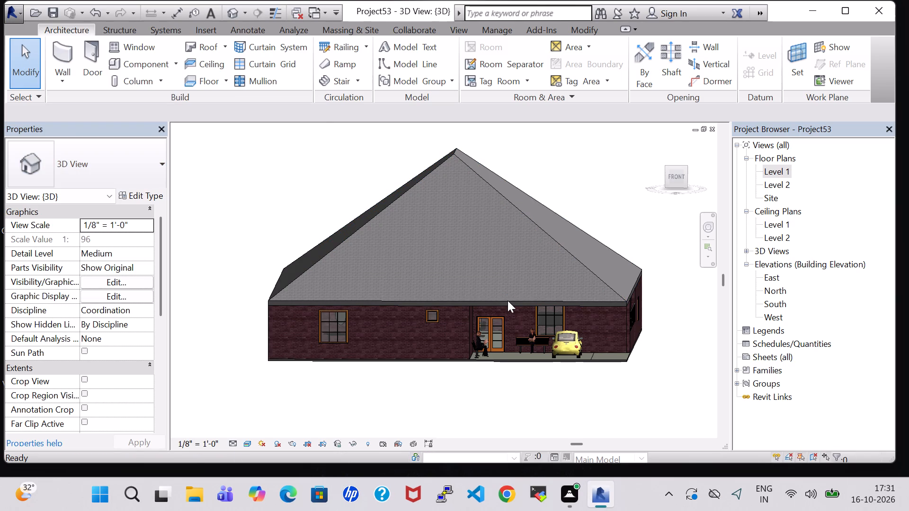
Export the model to the work folder as an IFC 2x3 file named Project53.
click(18, 8)
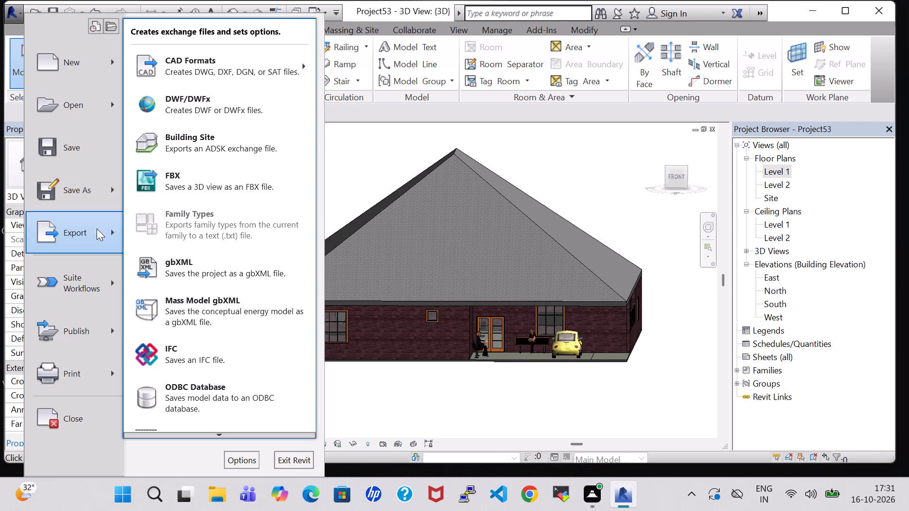
click(176, 349)
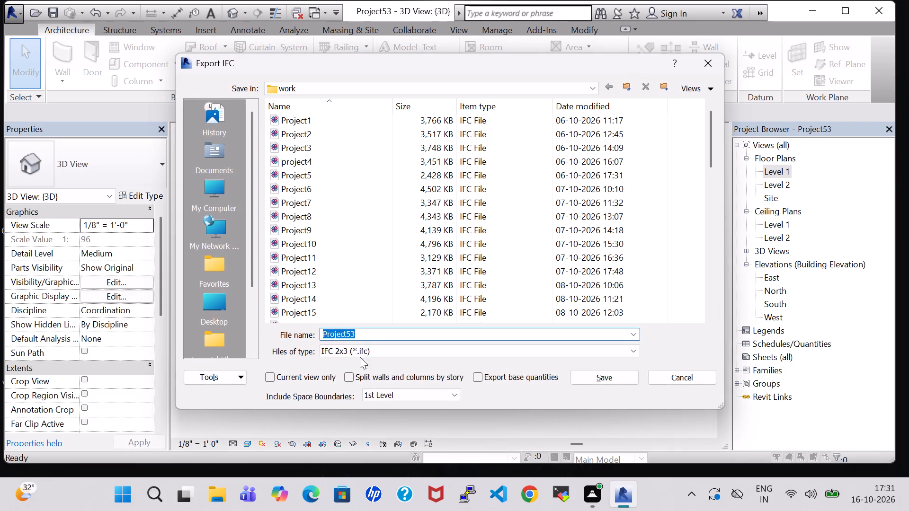
click(605, 383)
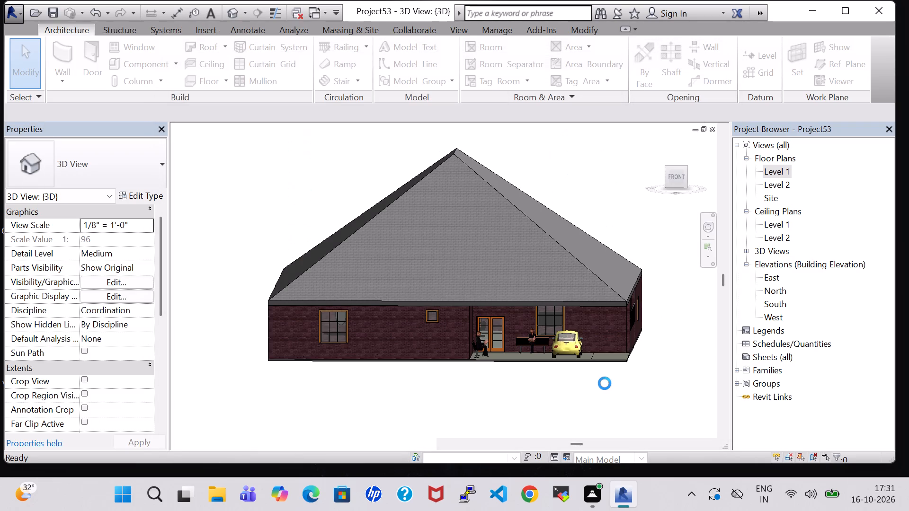